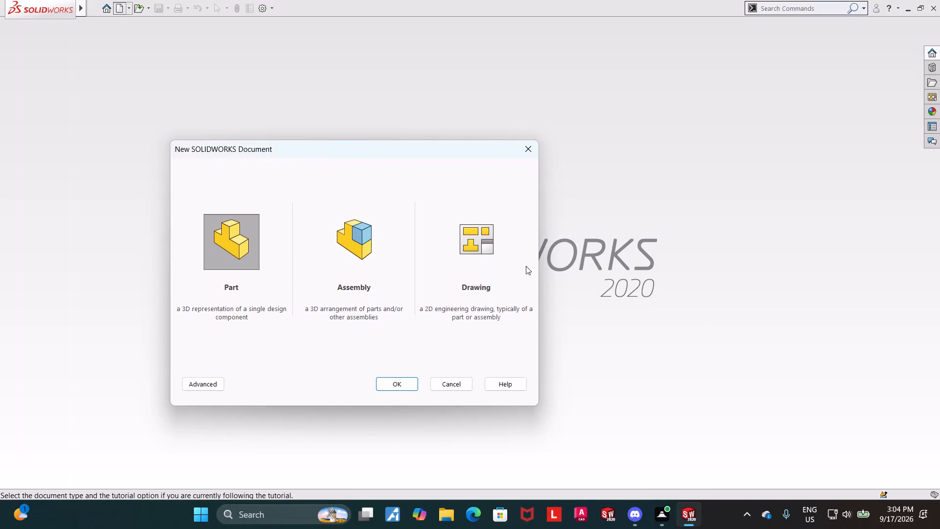
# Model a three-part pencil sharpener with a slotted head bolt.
# Create a new part and start a sketch on the Right Plane.
pyautogui.doubleClick(230, 249)
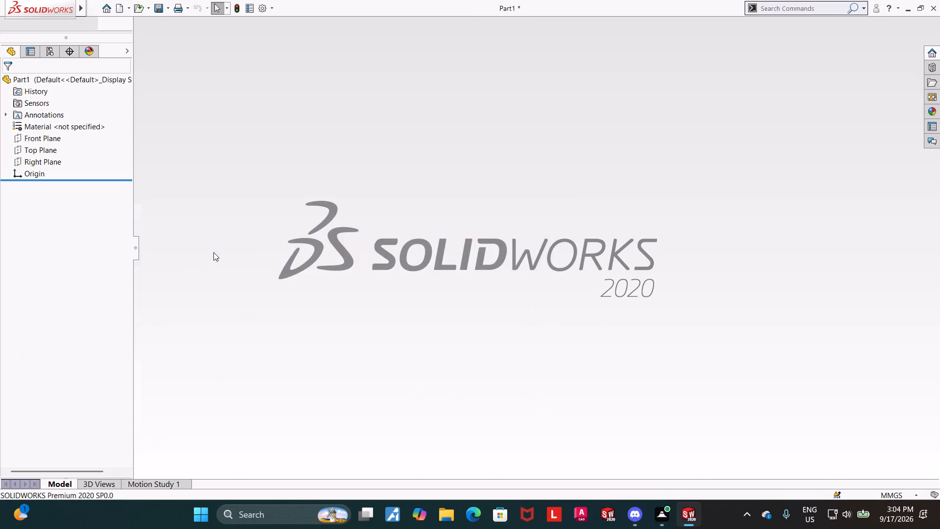
pyautogui.click(73, 201)
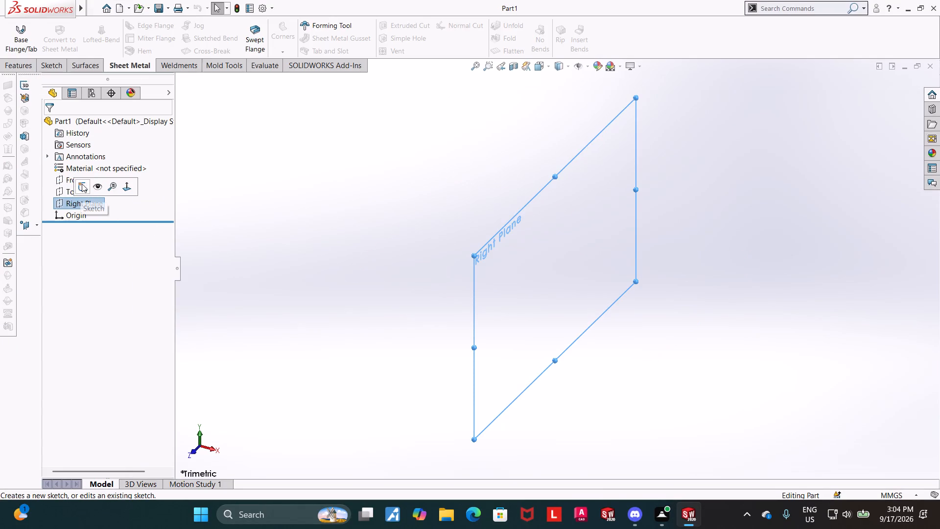
pyautogui.click(82, 184)
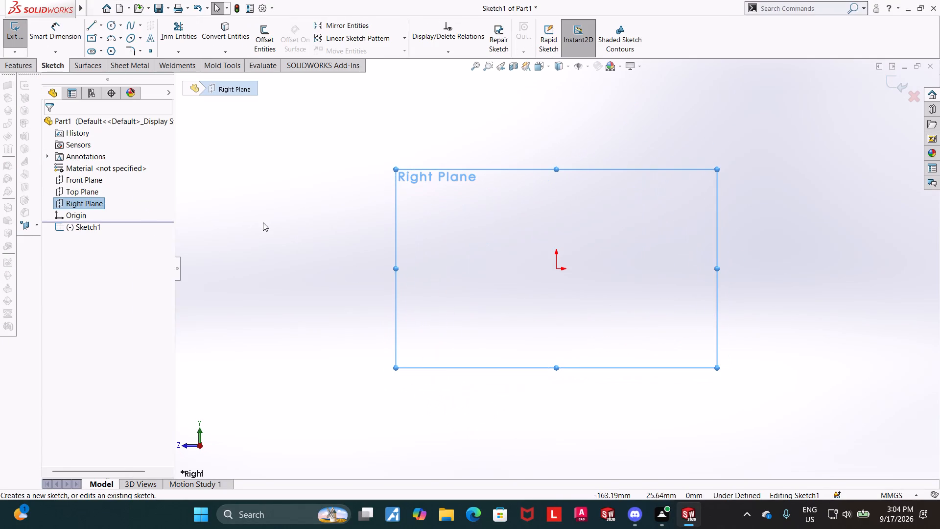
# Sketch a closed four-sided line profile from the origin: horizontal base about 110 mm, short slanted side 42 mm, sloped top 105 mm, closing side 76 mm.
pyautogui.click(91, 25)
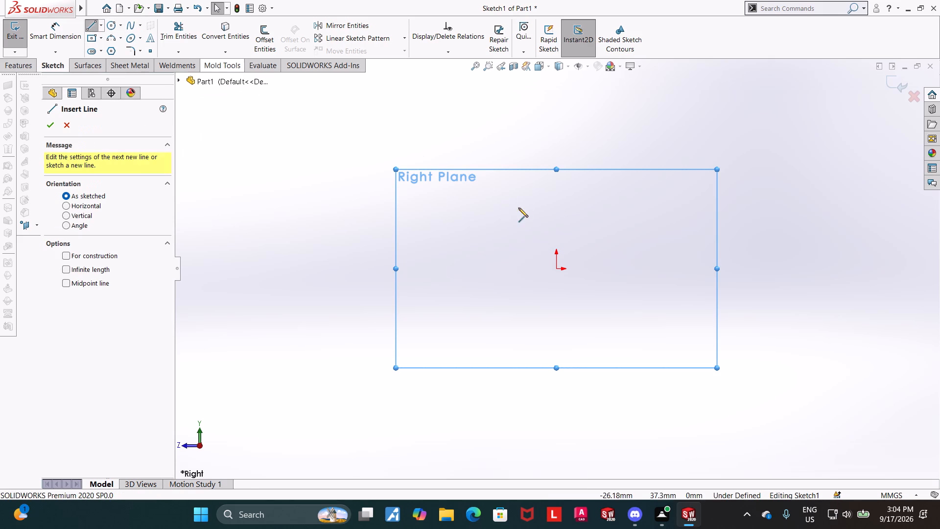
pyautogui.click(557, 270)
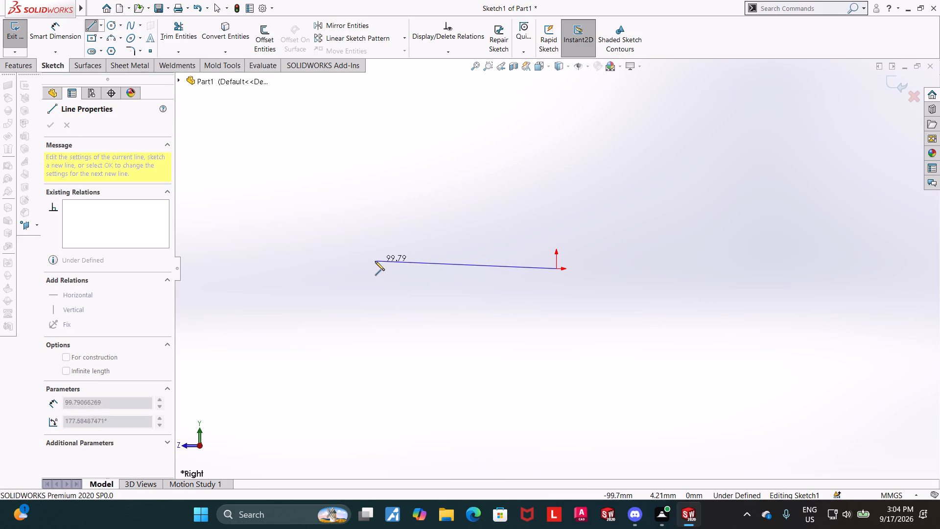
pyautogui.click(358, 267)
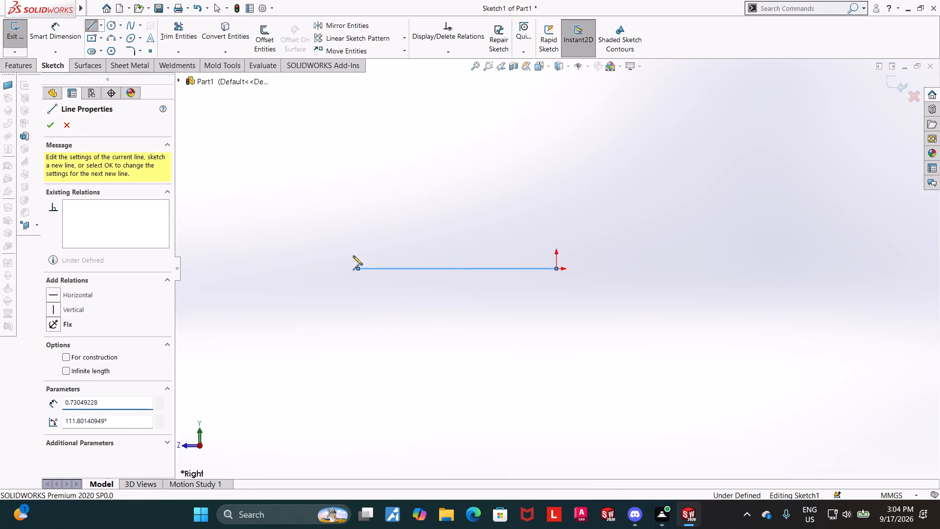
pyautogui.click(343, 194)
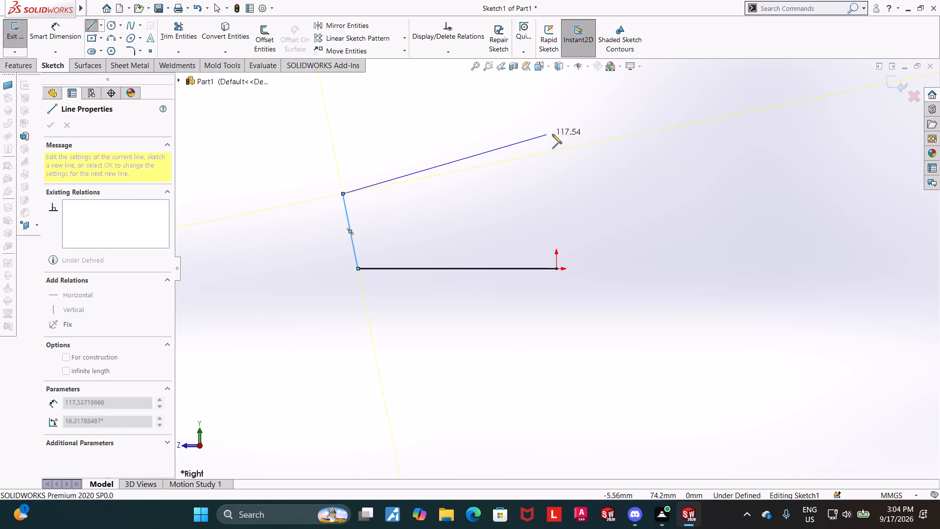
pyautogui.click(522, 137)
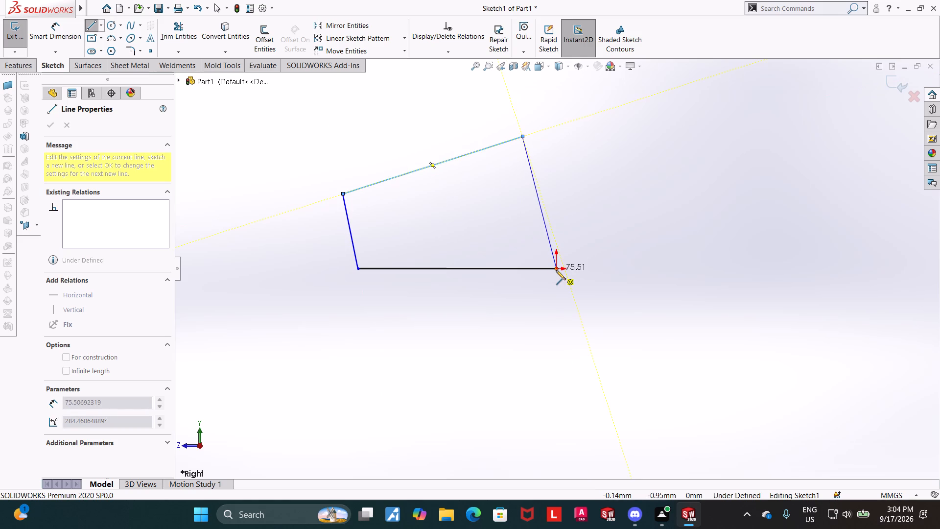
pyautogui.click(556, 270)
pyautogui.press('Escape')
pyautogui.press('Escape')
pyautogui.press('Escape')
pyautogui.press('Escape')
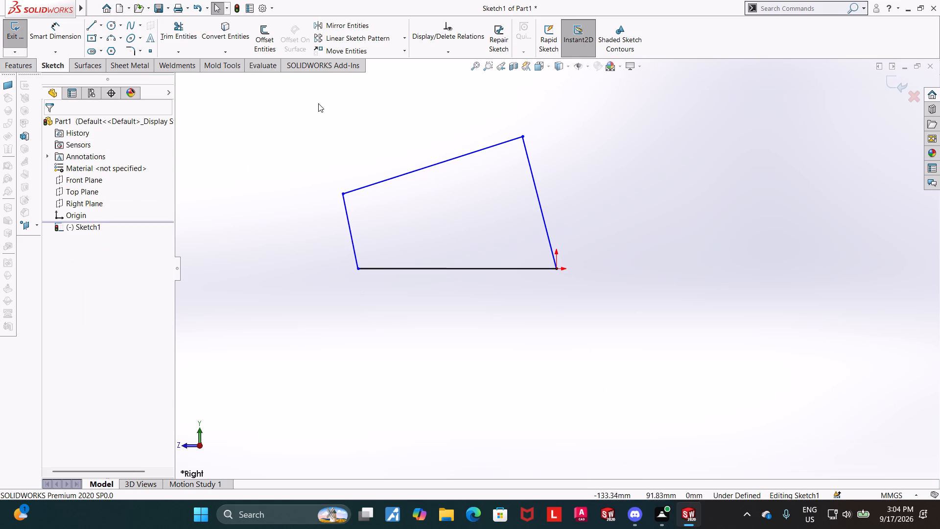
# Dimension the profile's horizontal base line to 26 mm.
pyautogui.click(63, 29)
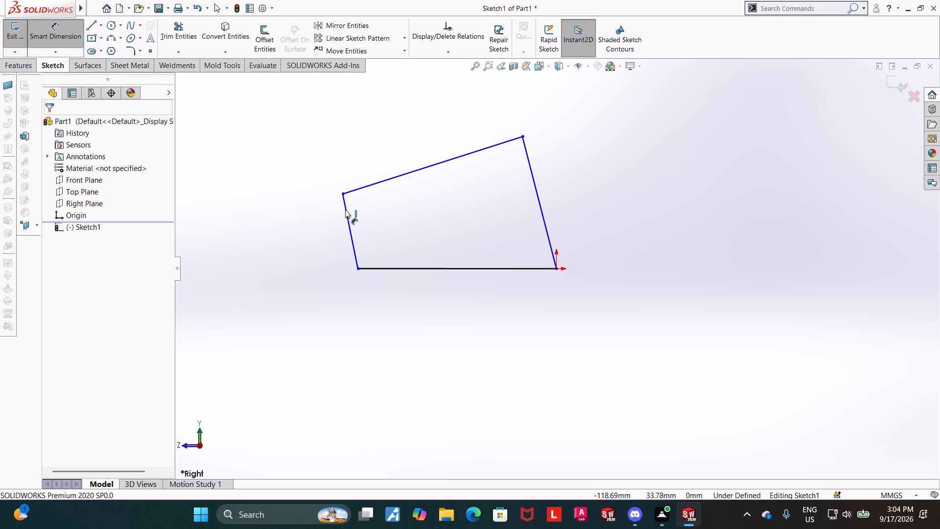
pyautogui.click(466, 269)
pyautogui.doubleClick(457, 302)
pyautogui.press('2')
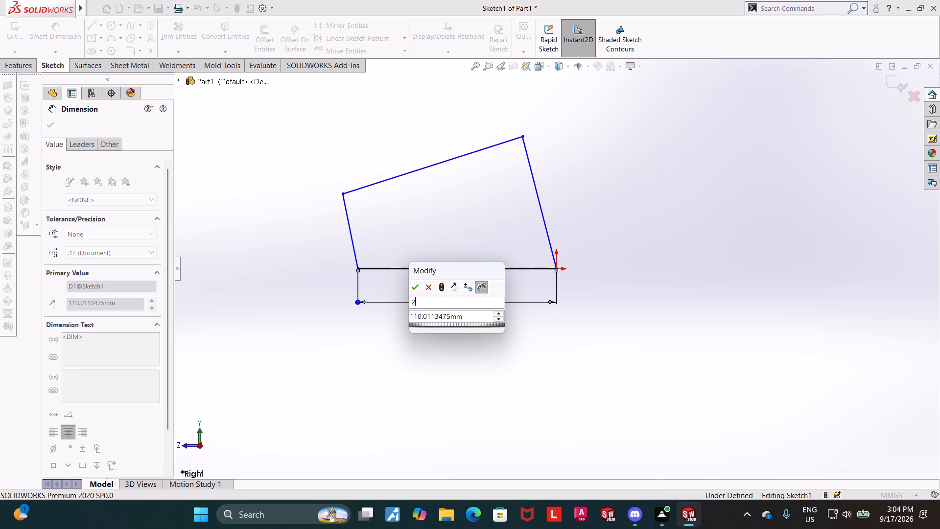
pyautogui.press('6')
pyautogui.press('Return')
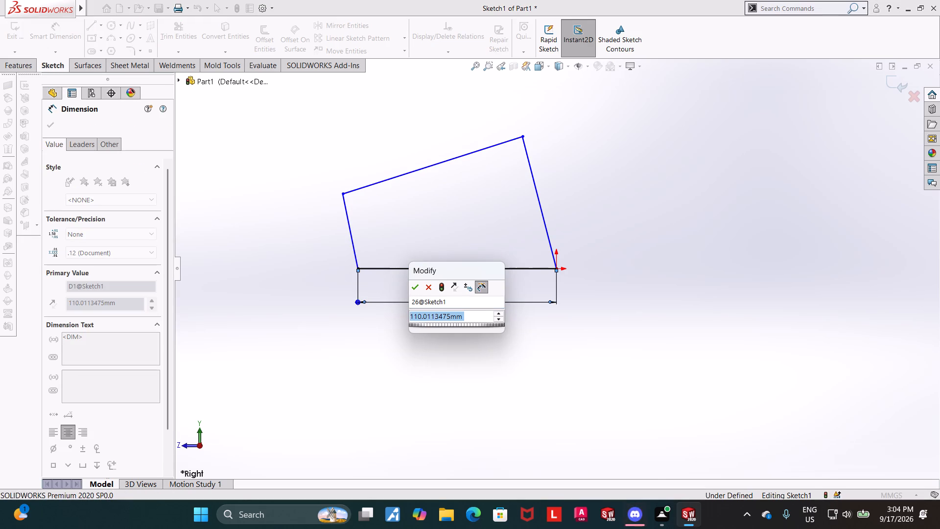
pyautogui.write('26')
pyautogui.press('Return')
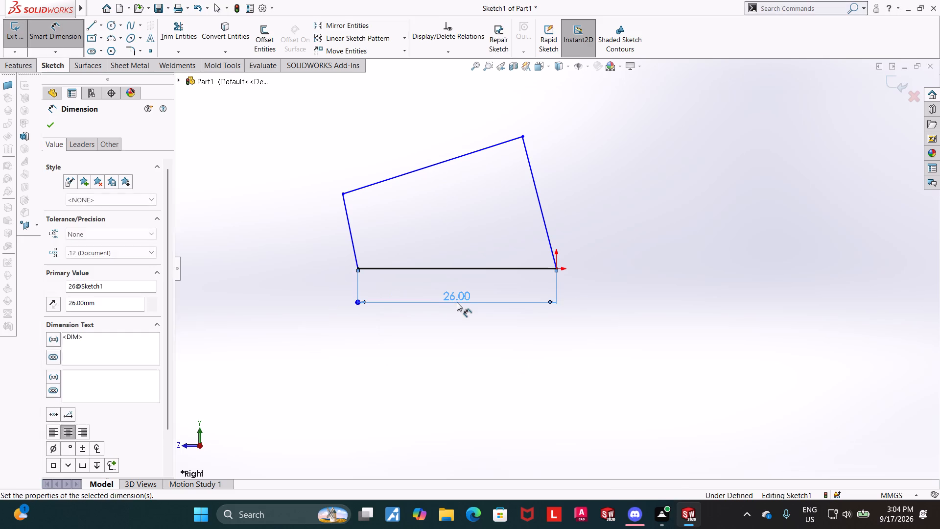
pyautogui.press('Escape')
# Dimension the vertical height of the short slanted side opposite the origin, accepting its value as drawn.
pyautogui.click(58, 34)
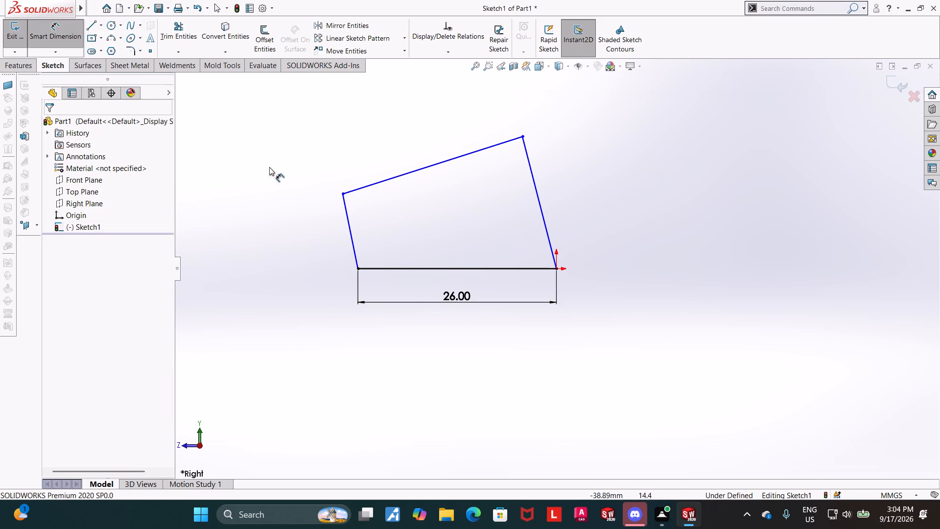
pyautogui.click(351, 222)
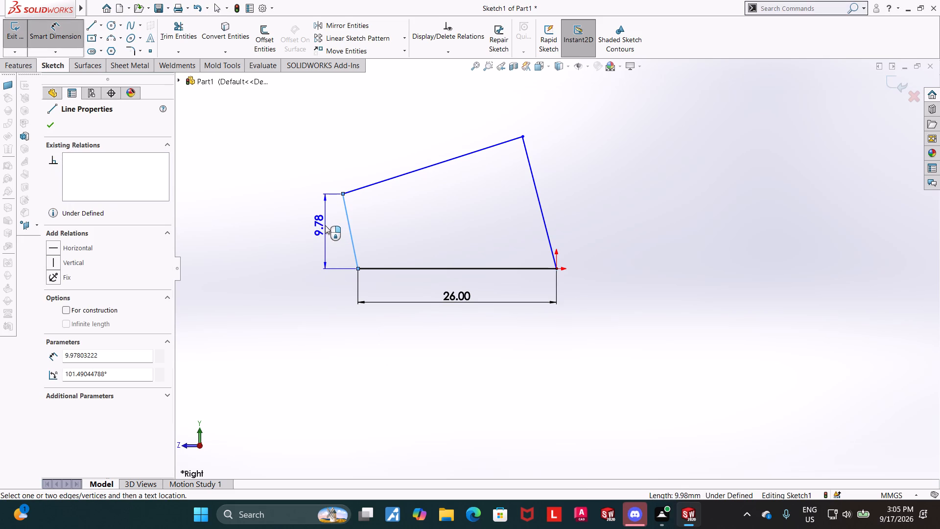
pyautogui.click(325, 225)
pyautogui.press('Escape')
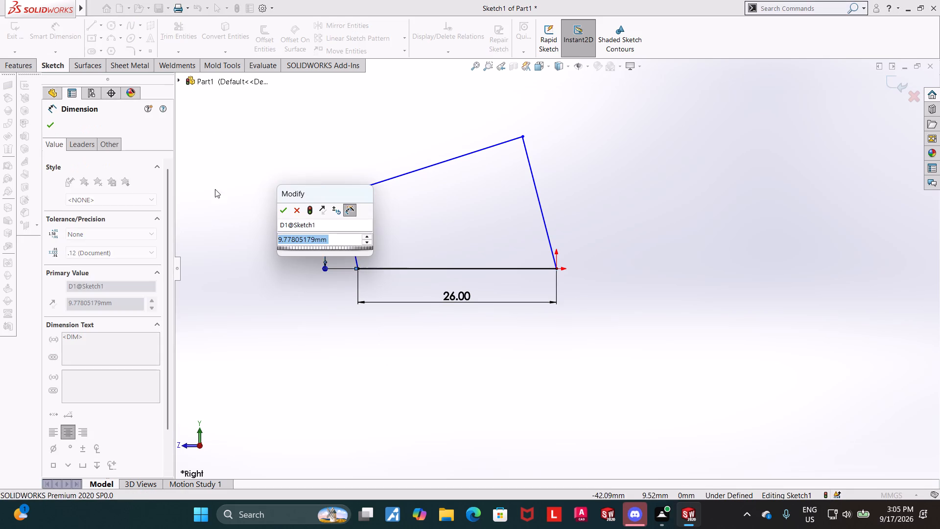
pyautogui.press('Escape')
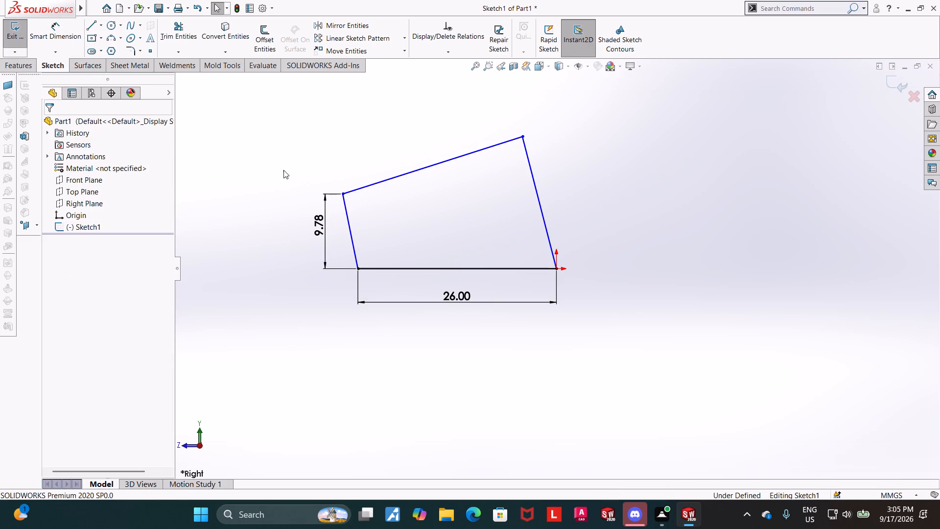
pyautogui.press('Escape')
# Dimension the angle between the base line and the long side at the origin, and set it to 84°.
pyautogui.click(62, 39)
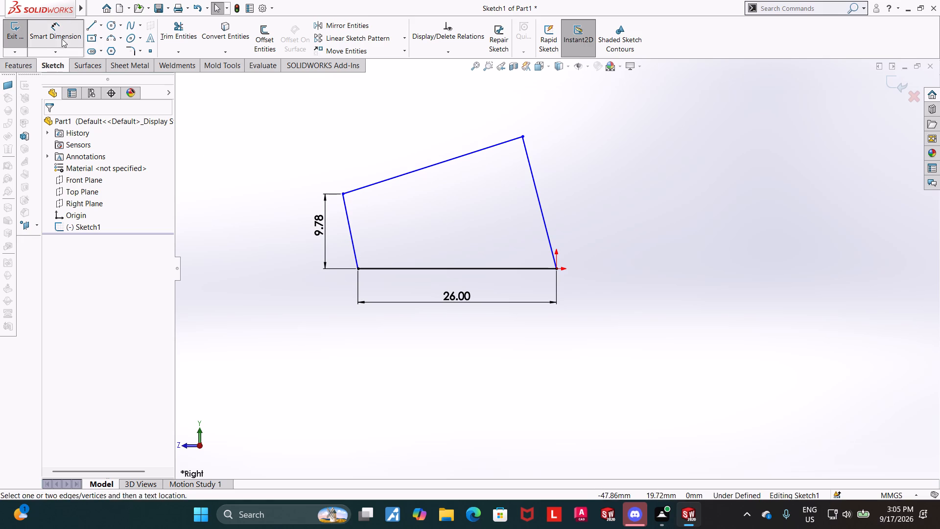
pyautogui.press('Escape')
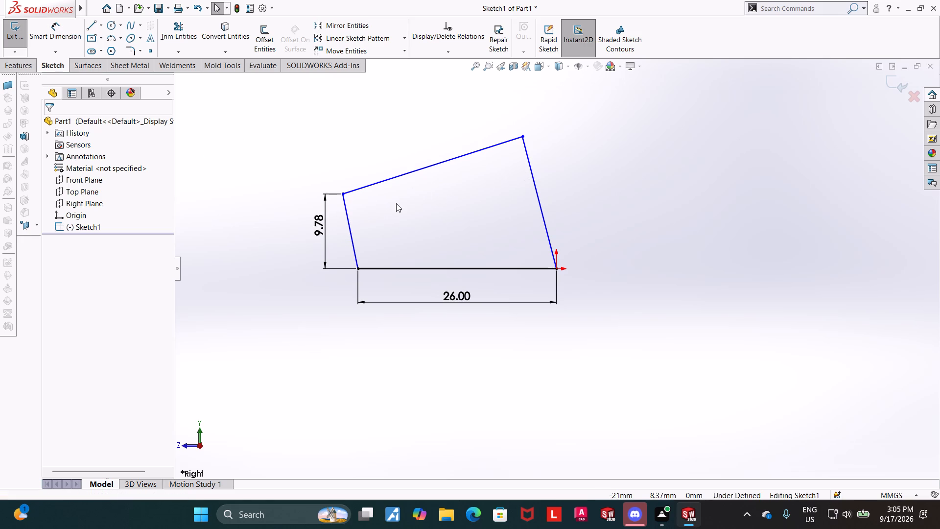
pyautogui.click(72, 39)
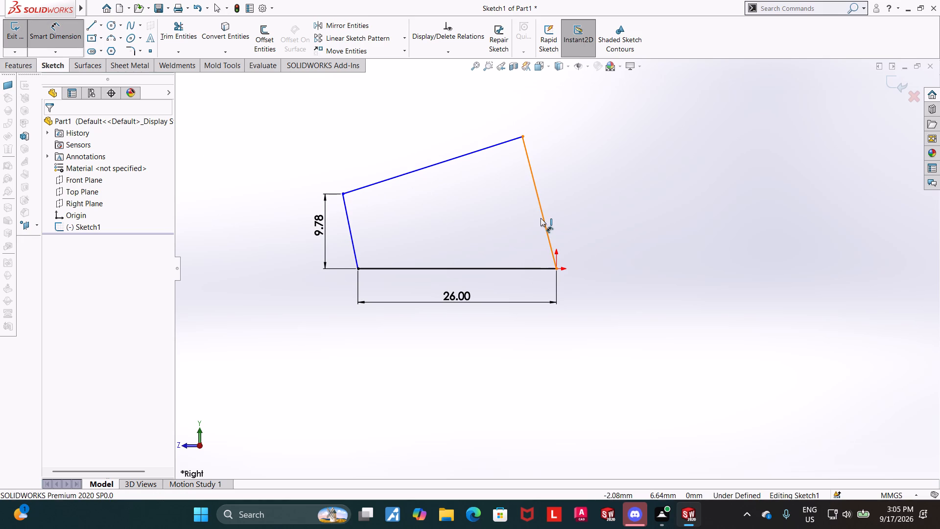
pyautogui.click(541, 218)
pyautogui.click(511, 267)
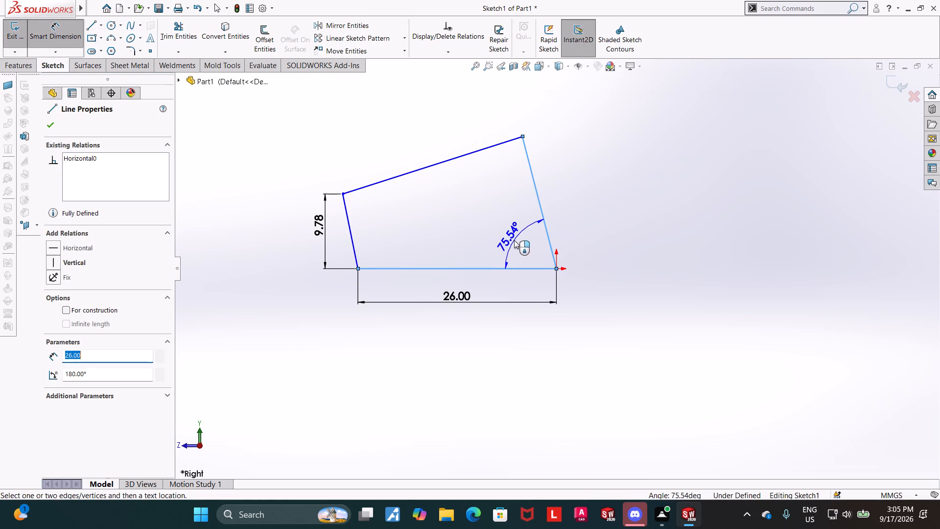
pyautogui.doubleClick(514, 240)
pyautogui.write('84')
pyautogui.press('Return')
pyautogui.press('Escape')
pyautogui.press('Escape')
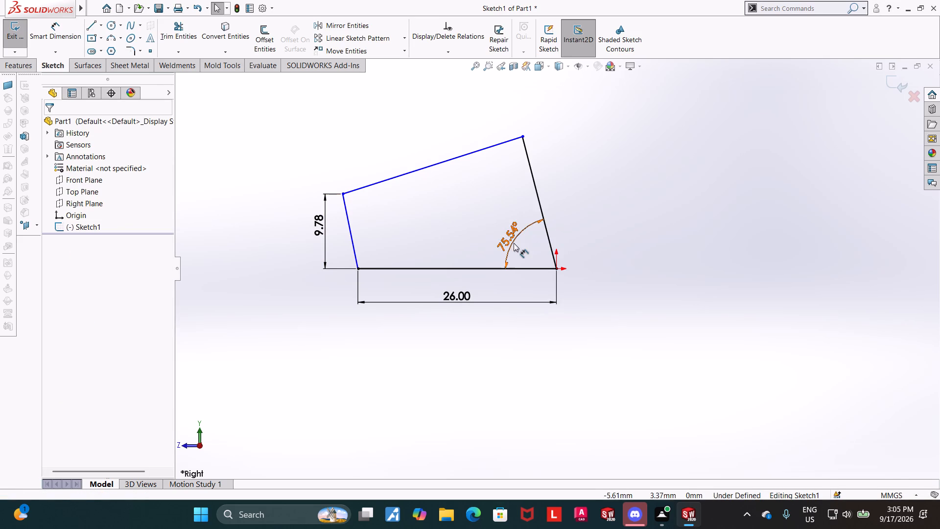
pyautogui.doubleClick(510, 240)
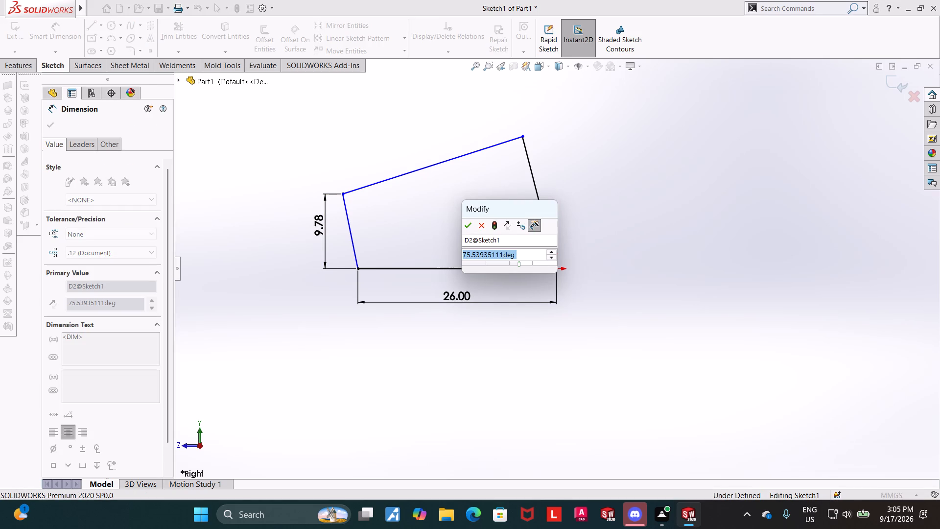
pyautogui.write('84')
pyautogui.press('Return')
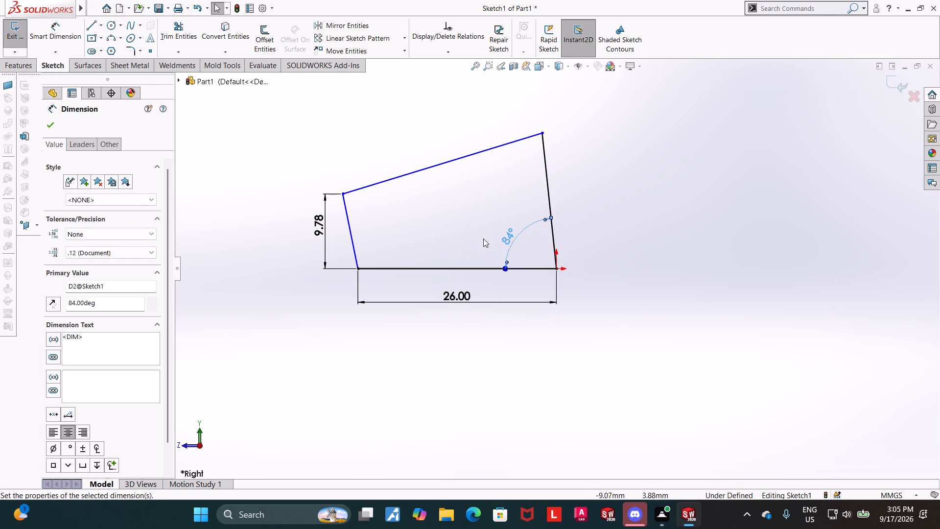
pyautogui.press('Escape')
pyautogui.press('Escape')
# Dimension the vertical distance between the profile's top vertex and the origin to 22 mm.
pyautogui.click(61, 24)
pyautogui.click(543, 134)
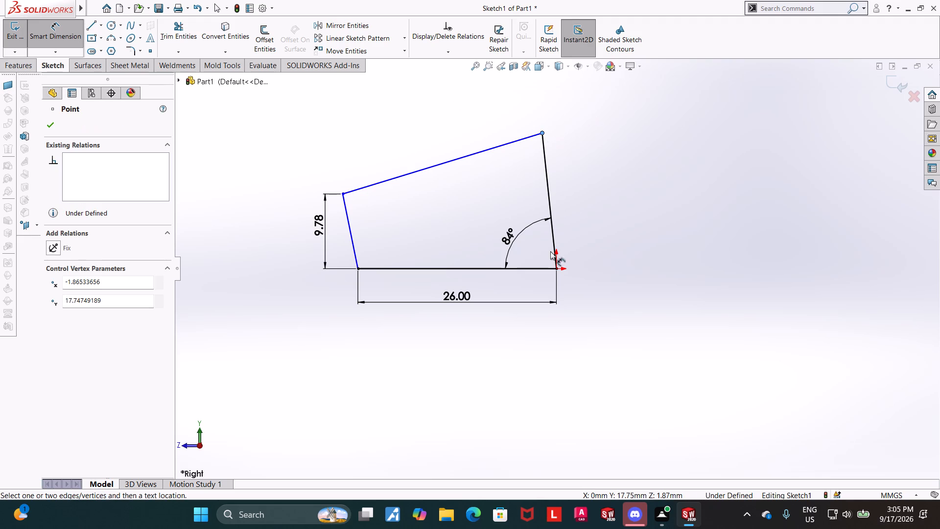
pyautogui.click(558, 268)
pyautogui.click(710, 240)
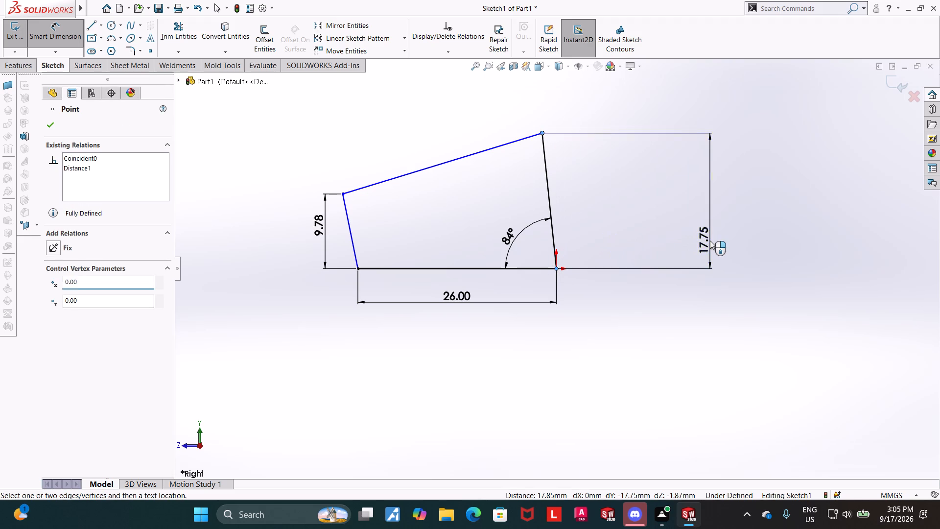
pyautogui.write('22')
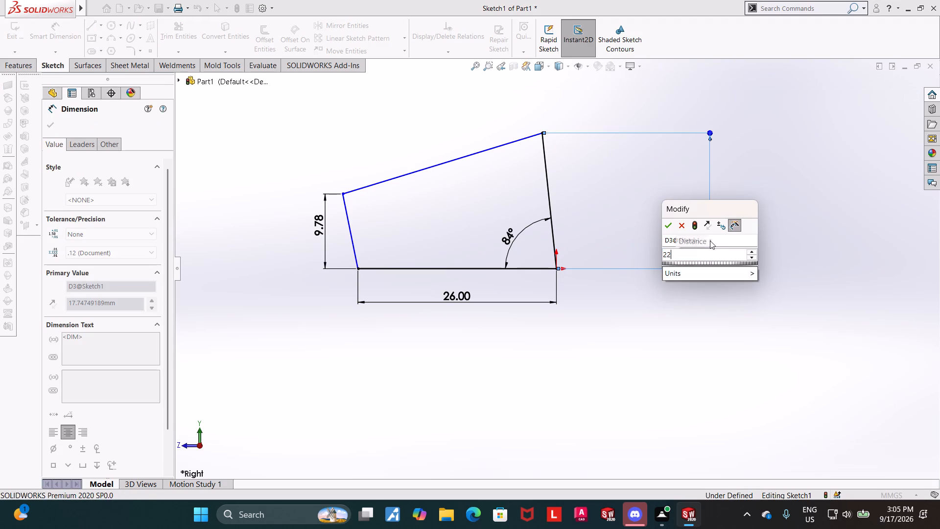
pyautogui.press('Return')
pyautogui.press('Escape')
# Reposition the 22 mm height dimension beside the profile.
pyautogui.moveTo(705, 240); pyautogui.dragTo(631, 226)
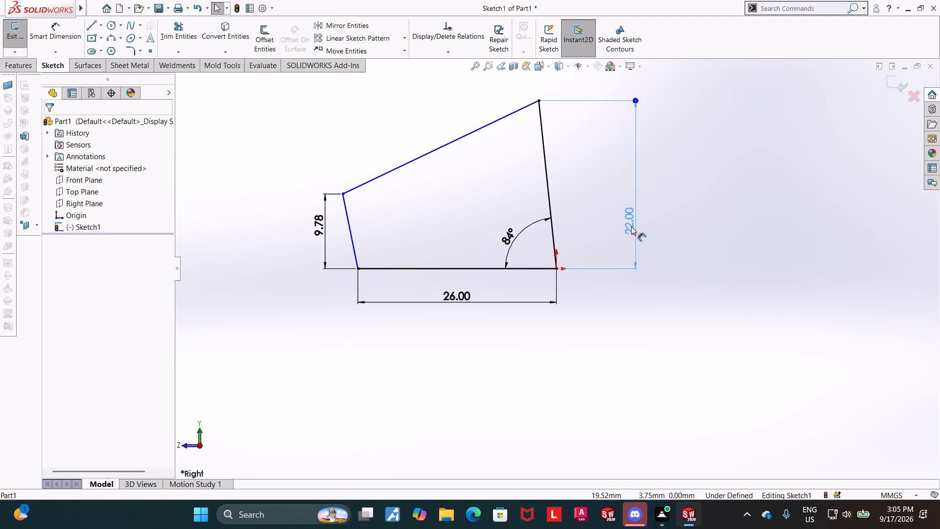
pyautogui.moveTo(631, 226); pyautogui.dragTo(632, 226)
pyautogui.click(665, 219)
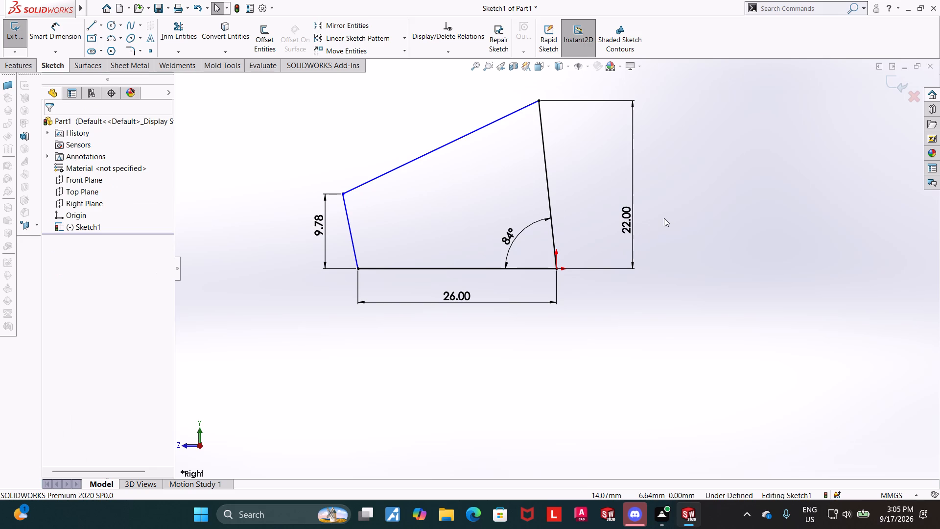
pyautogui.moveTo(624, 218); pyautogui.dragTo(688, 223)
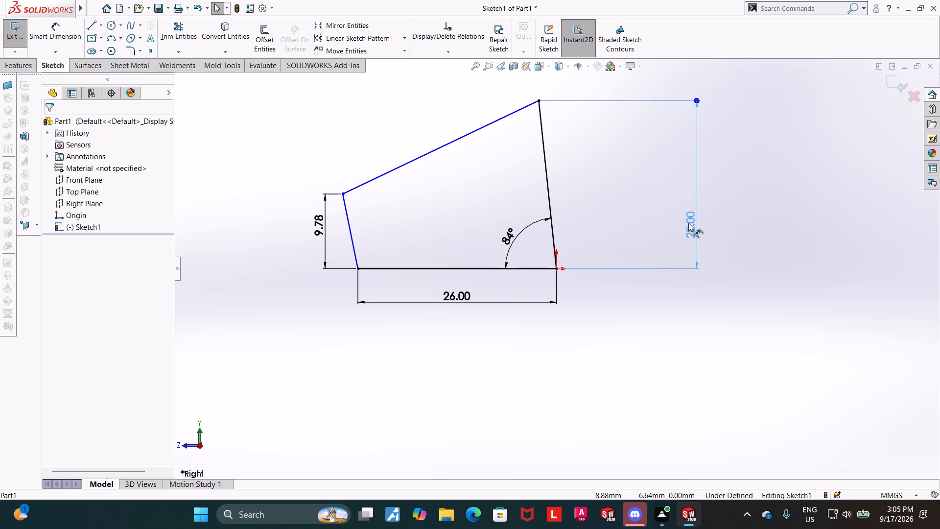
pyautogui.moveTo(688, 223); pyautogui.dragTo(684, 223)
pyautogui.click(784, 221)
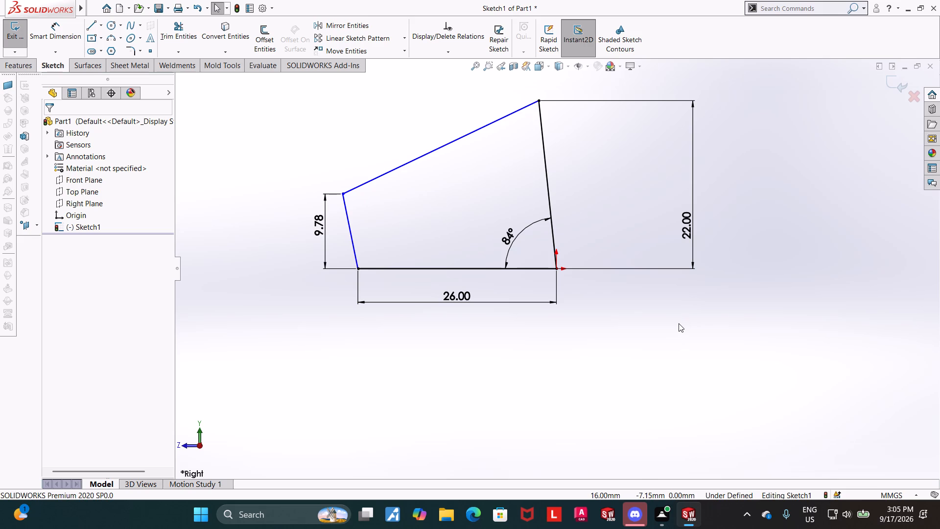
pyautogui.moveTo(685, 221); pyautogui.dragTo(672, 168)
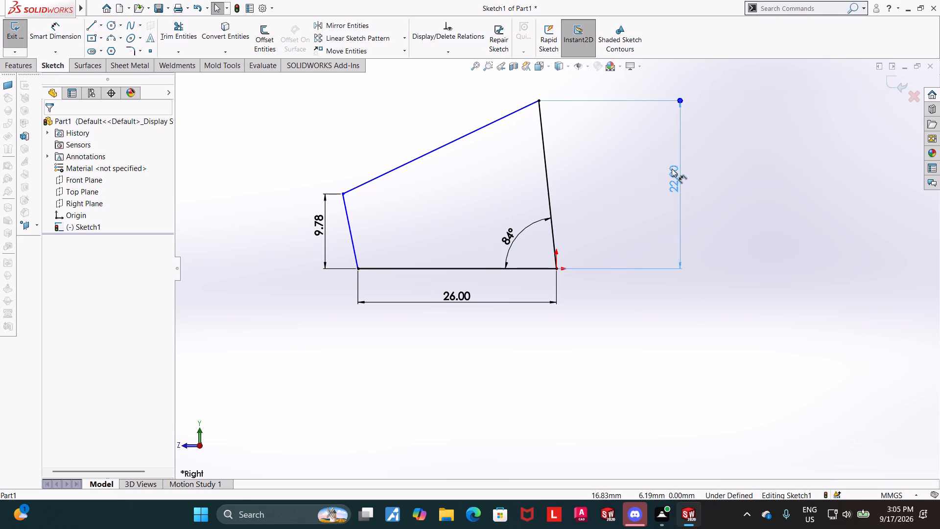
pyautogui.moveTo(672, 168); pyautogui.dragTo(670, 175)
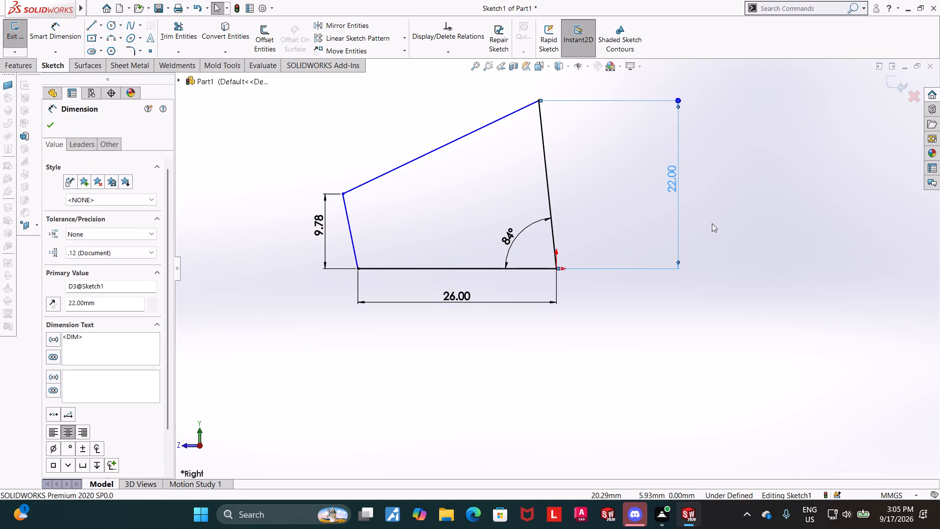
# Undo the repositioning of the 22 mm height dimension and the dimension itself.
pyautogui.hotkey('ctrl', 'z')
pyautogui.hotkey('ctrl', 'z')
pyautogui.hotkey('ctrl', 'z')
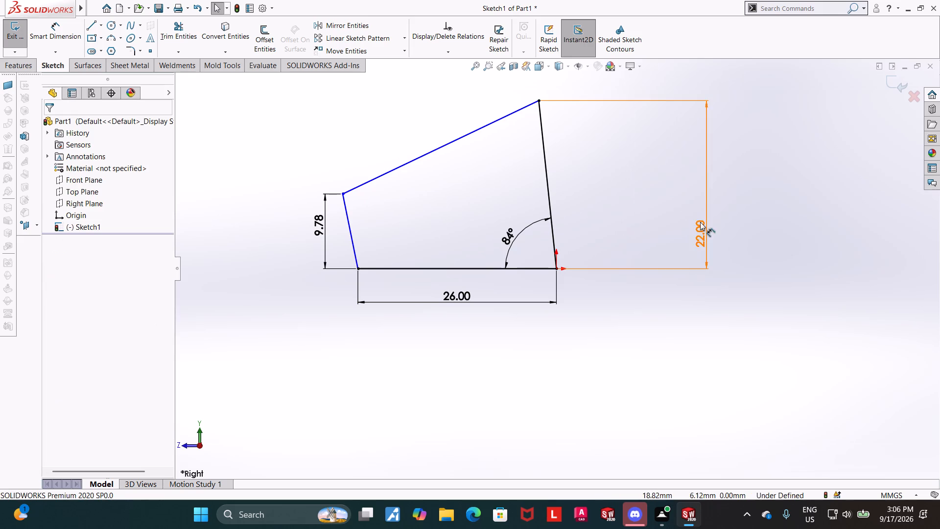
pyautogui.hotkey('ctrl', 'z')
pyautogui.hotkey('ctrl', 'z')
# Dimension the aligned distance between the profile's top vertex and the origin, and set it to 10 mm.
pyautogui.click(61, 27)
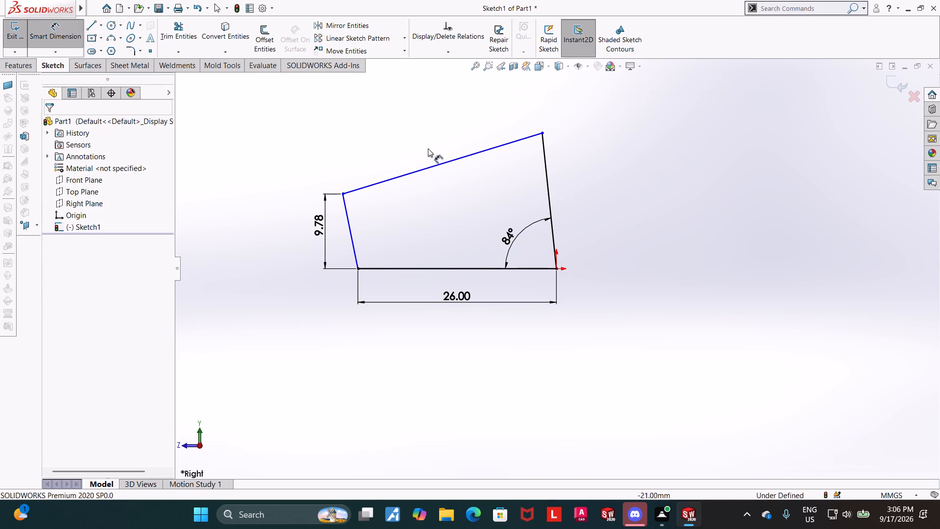
pyautogui.click(543, 133)
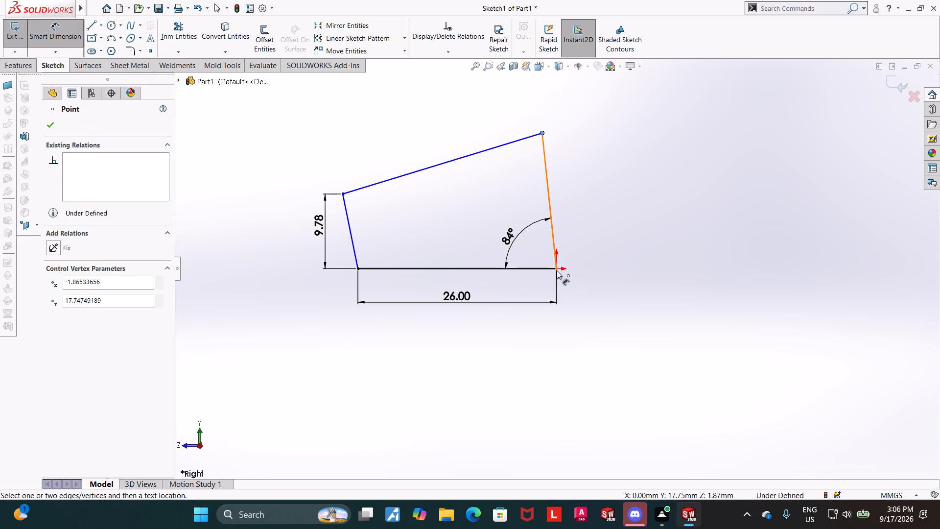
pyautogui.click(557, 270)
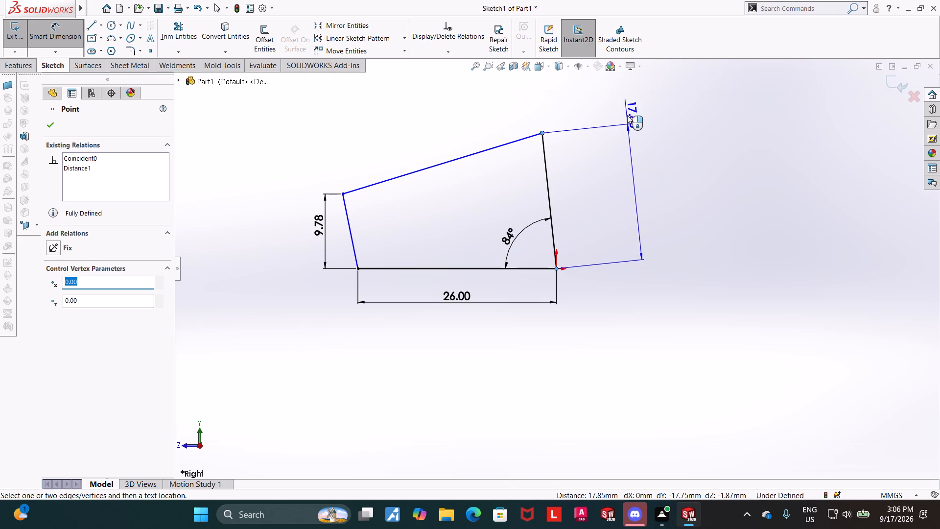
pyautogui.click(627, 116)
pyautogui.write('10')
pyautogui.press('Return')
pyautogui.press('Escape')
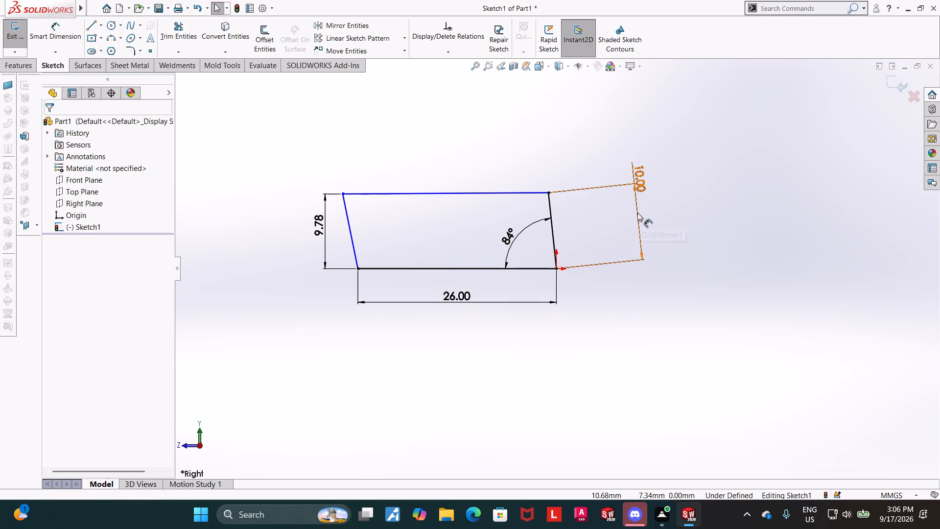
# Add an aligned dimension between the endpoints of the short side opposite the origin, trying a value of 5 mm.
pyautogui.click(48, 43)
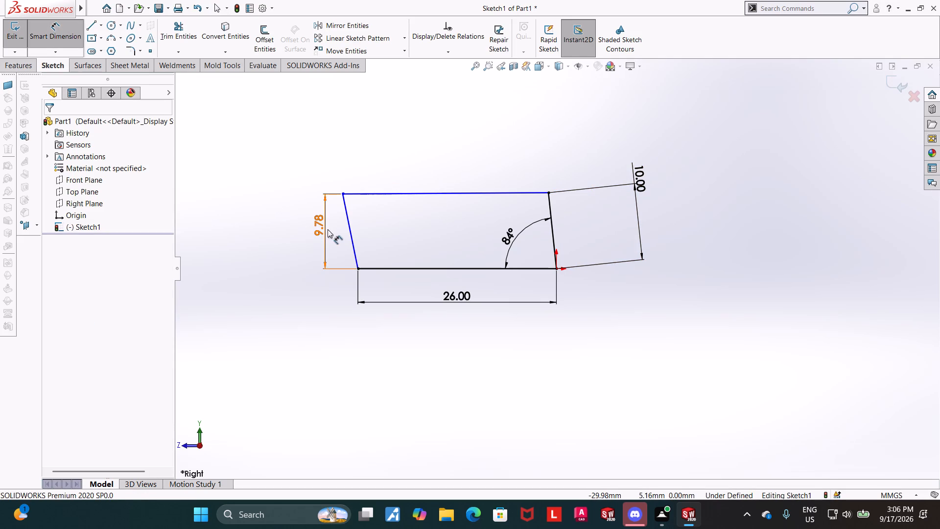
pyautogui.click(342, 196)
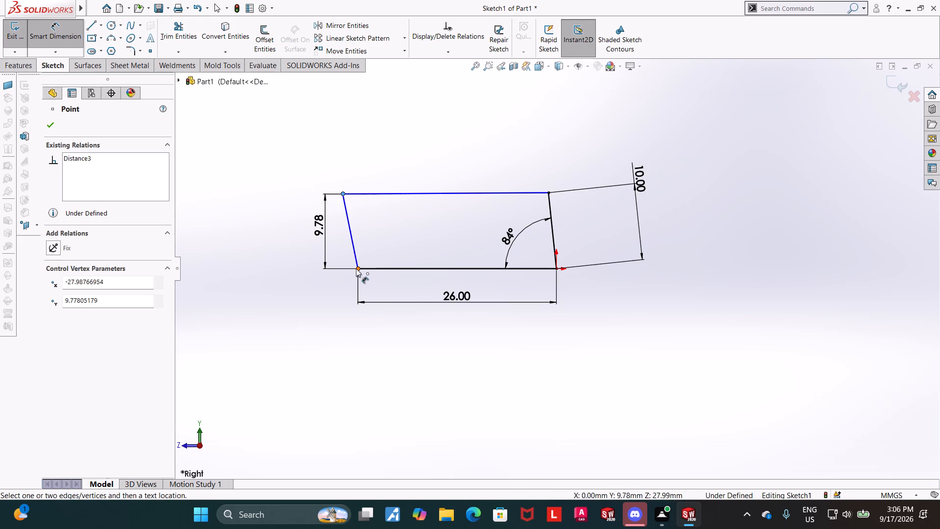
pyautogui.click(356, 268)
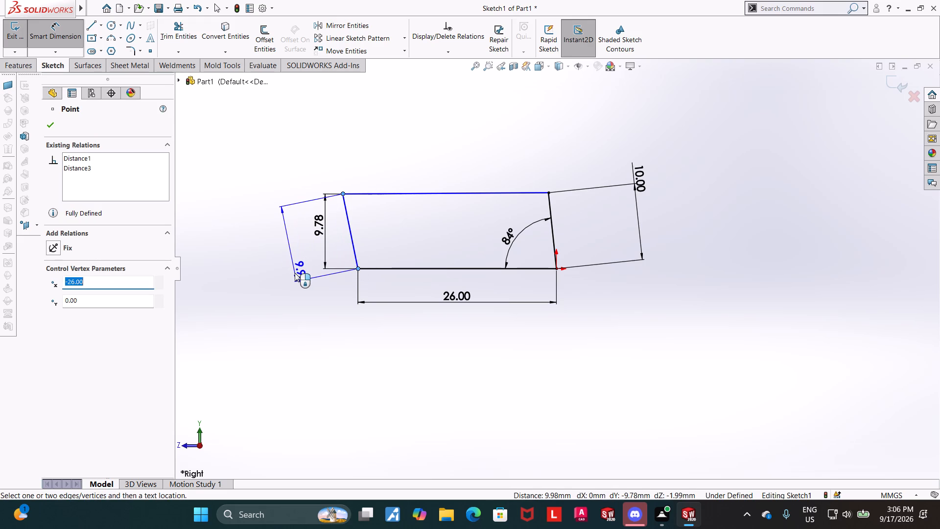
pyautogui.click(295, 273)
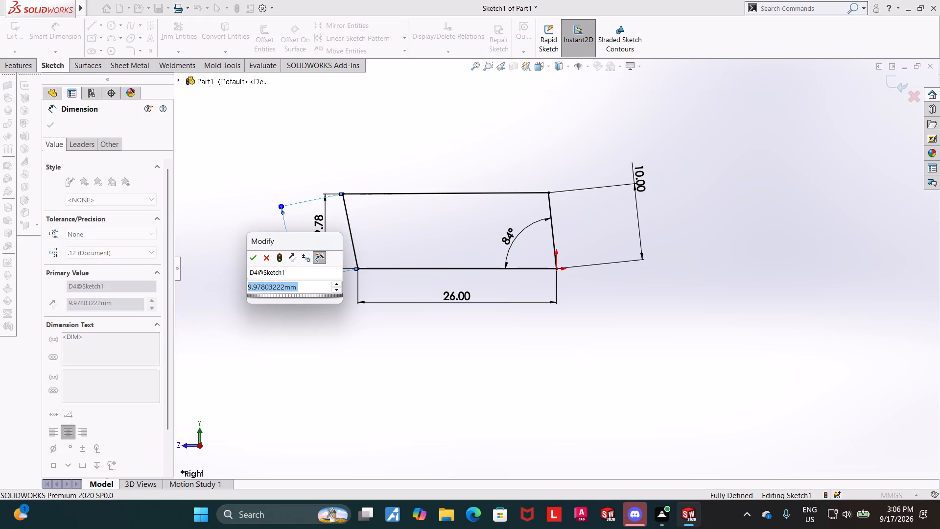
pyautogui.press('4')
pyautogui.press('BackSpace')
pyautogui.press('5')
pyautogui.press('Return')
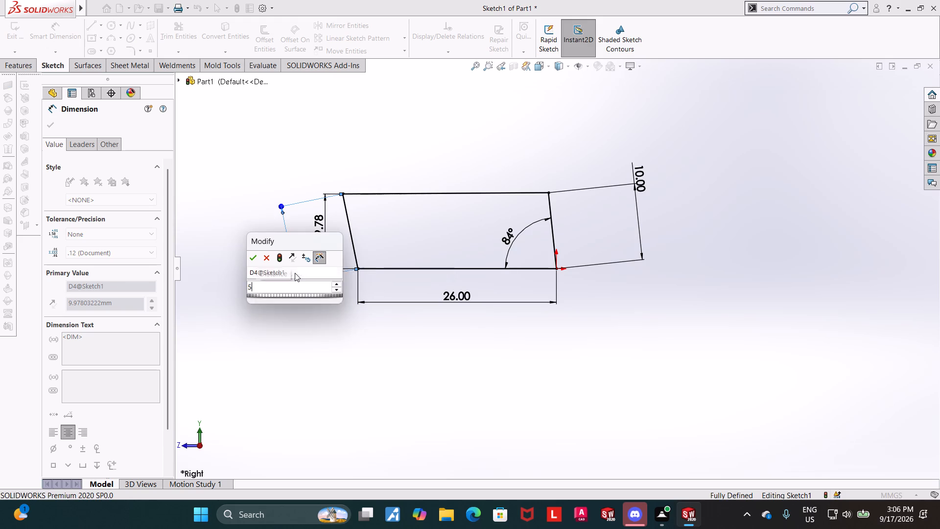
pyautogui.click(562, 204)
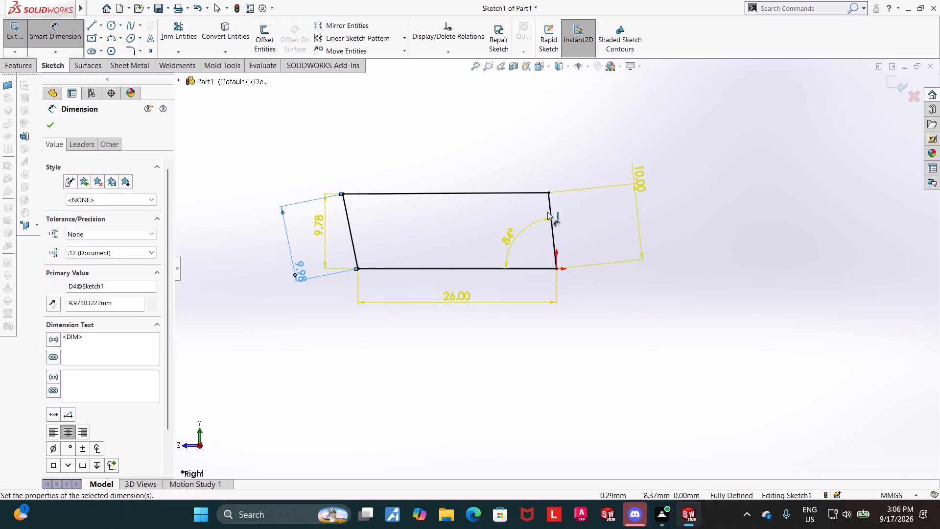
# Delete the 9.78 mm vertical dimension beside the short side.
pyautogui.rightClick(312, 225)
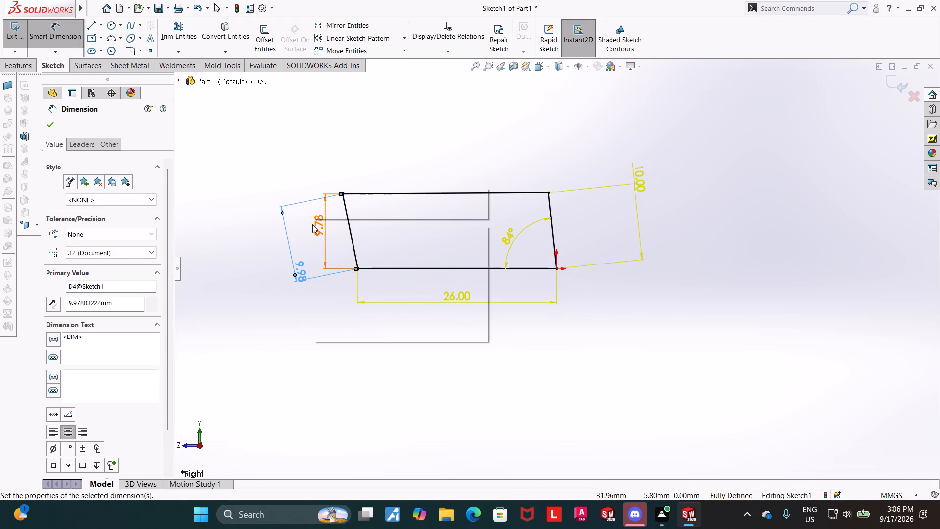
pyautogui.press('Escape')
pyautogui.press('Escape')
pyautogui.rightClick(324, 221)
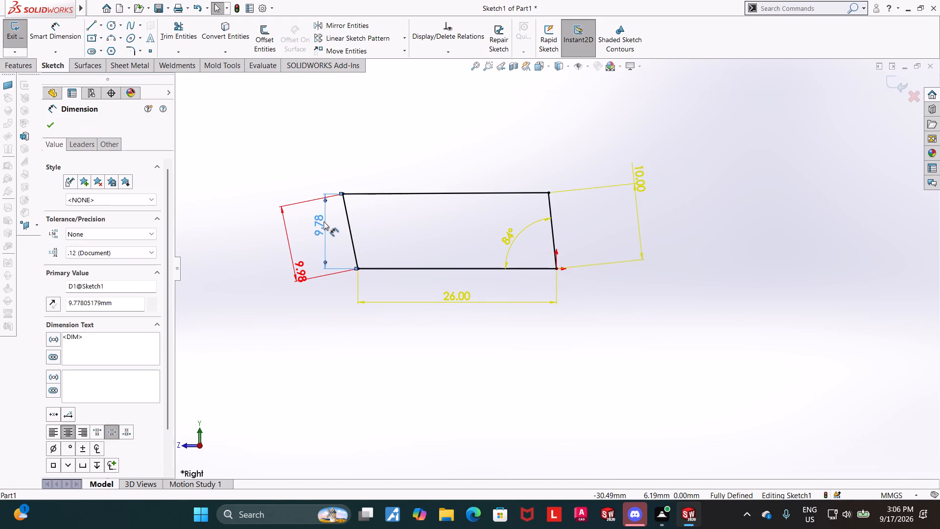
pyautogui.click(345, 342)
# Set the short side's aligned length dimension to 5 mm.
pyautogui.doubleClick(298, 276)
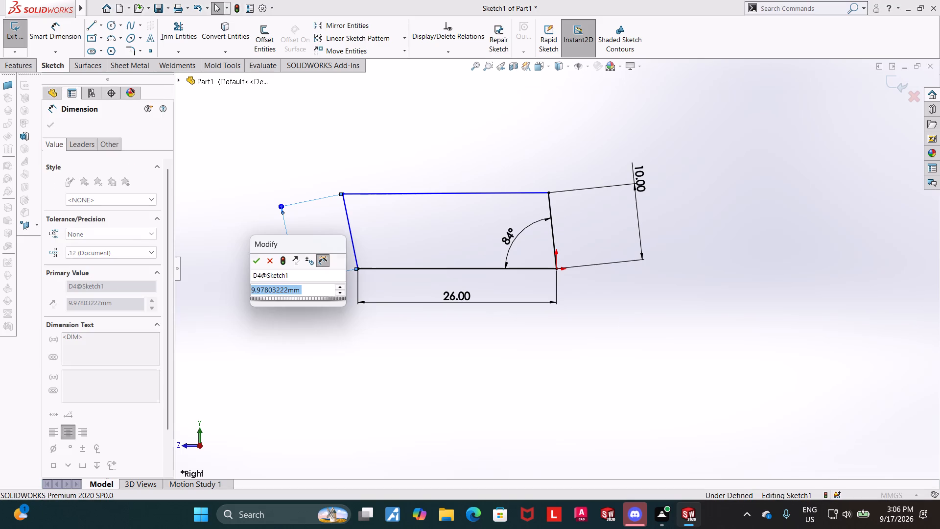
pyautogui.press('5')
pyautogui.press('Return')
pyautogui.press('Escape')
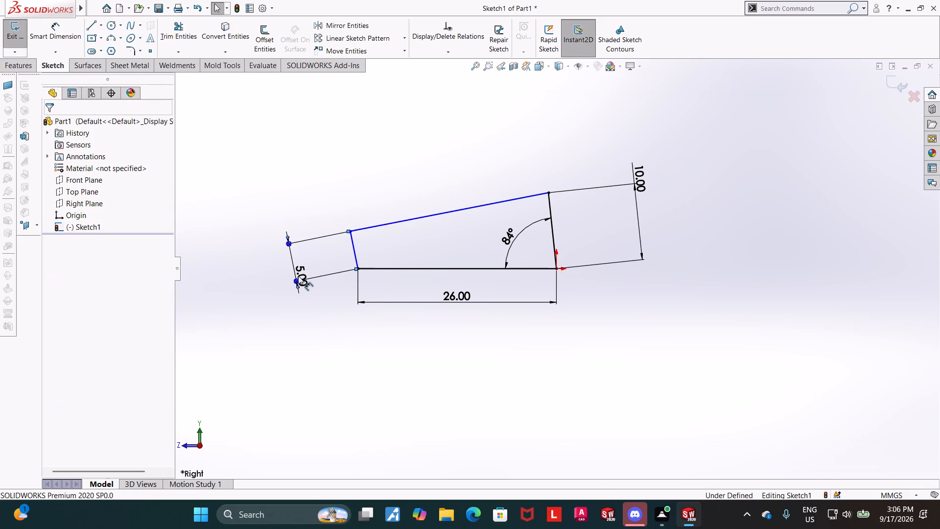
pyautogui.click(855, 326)
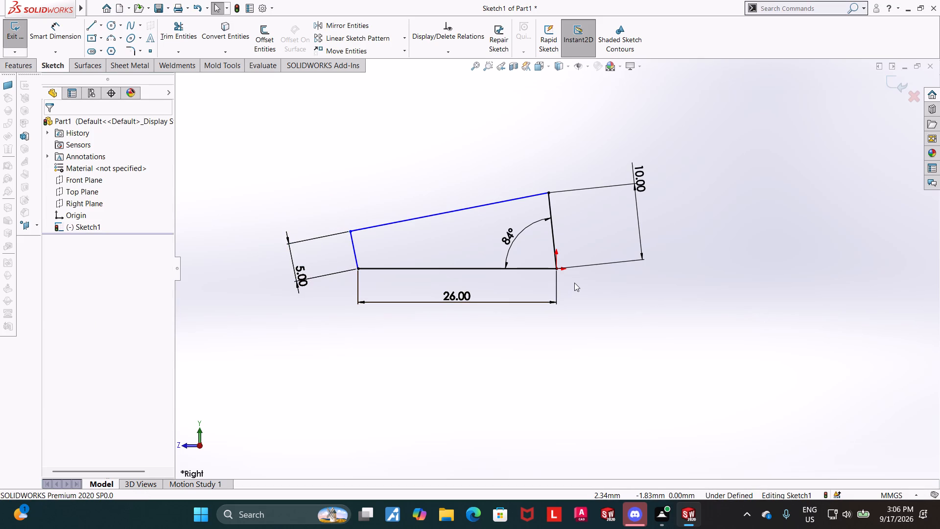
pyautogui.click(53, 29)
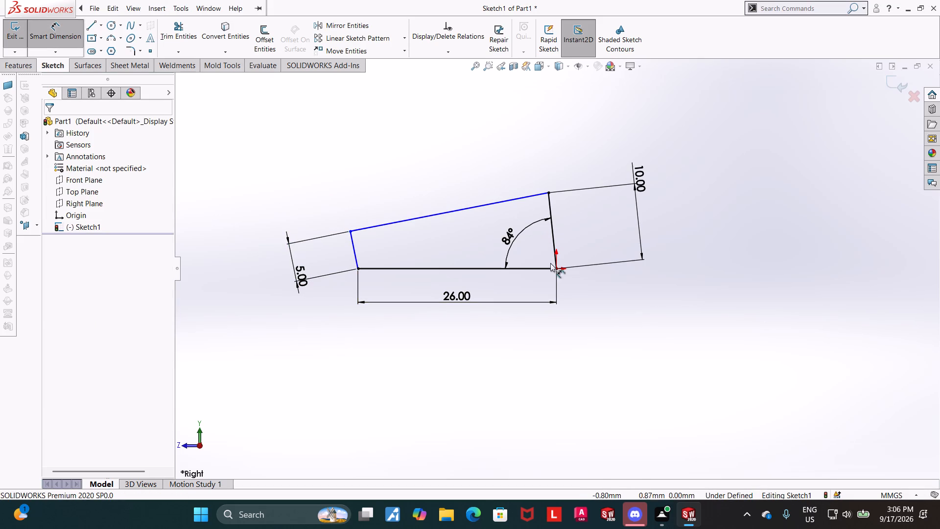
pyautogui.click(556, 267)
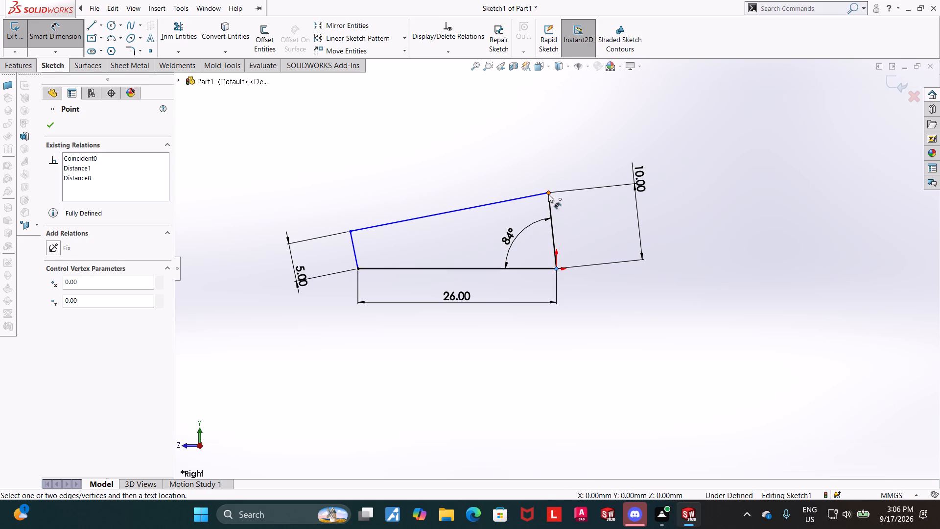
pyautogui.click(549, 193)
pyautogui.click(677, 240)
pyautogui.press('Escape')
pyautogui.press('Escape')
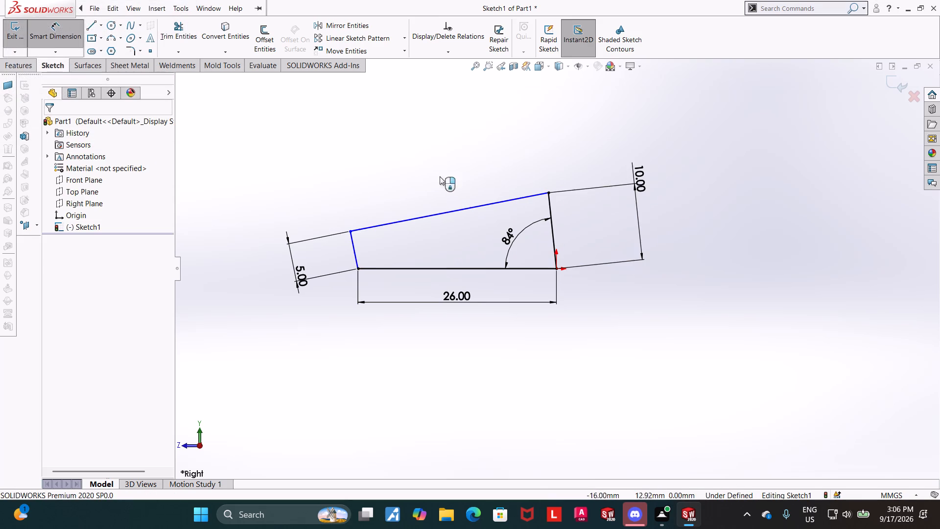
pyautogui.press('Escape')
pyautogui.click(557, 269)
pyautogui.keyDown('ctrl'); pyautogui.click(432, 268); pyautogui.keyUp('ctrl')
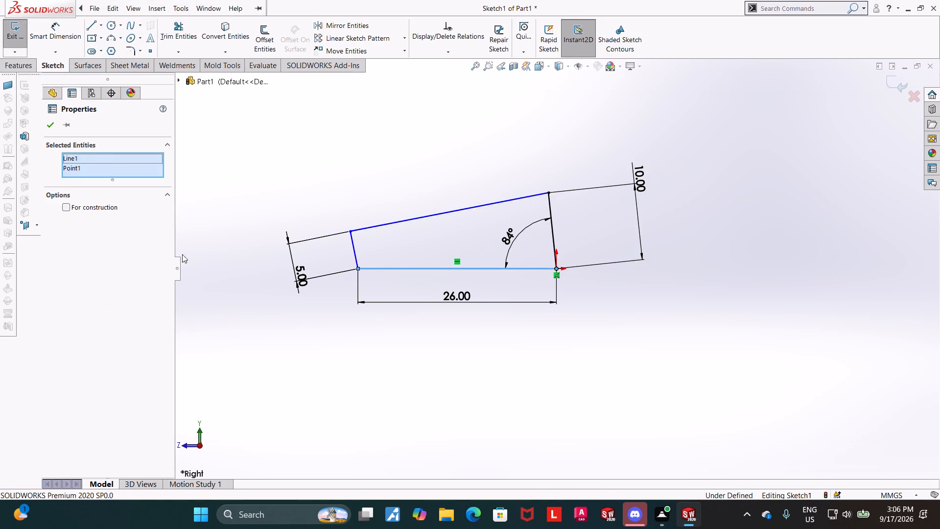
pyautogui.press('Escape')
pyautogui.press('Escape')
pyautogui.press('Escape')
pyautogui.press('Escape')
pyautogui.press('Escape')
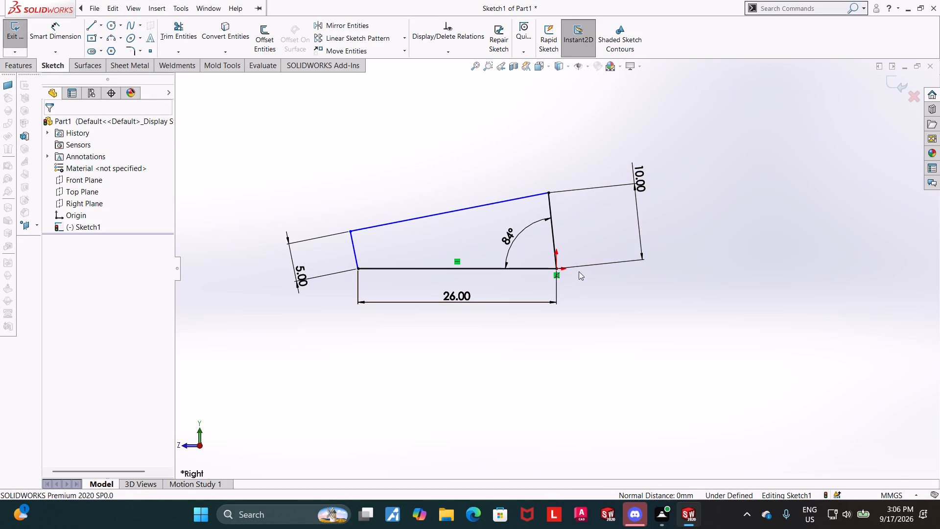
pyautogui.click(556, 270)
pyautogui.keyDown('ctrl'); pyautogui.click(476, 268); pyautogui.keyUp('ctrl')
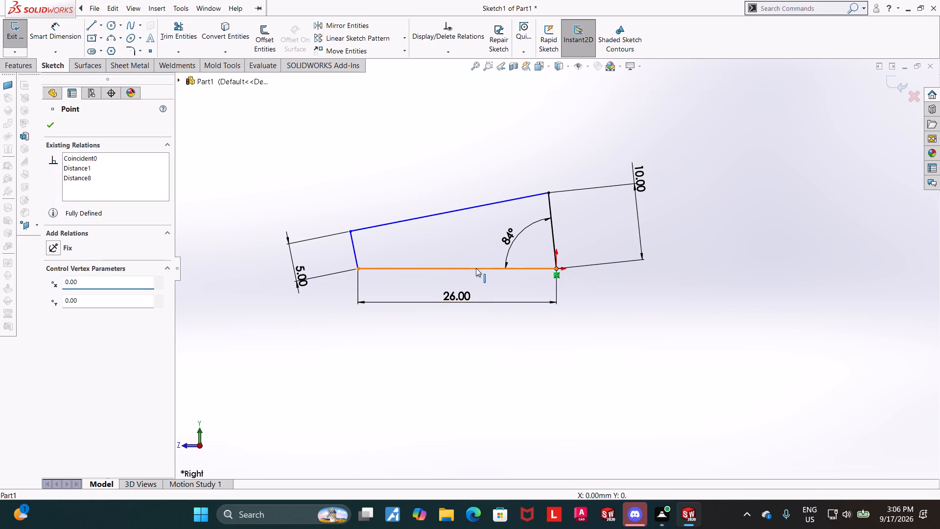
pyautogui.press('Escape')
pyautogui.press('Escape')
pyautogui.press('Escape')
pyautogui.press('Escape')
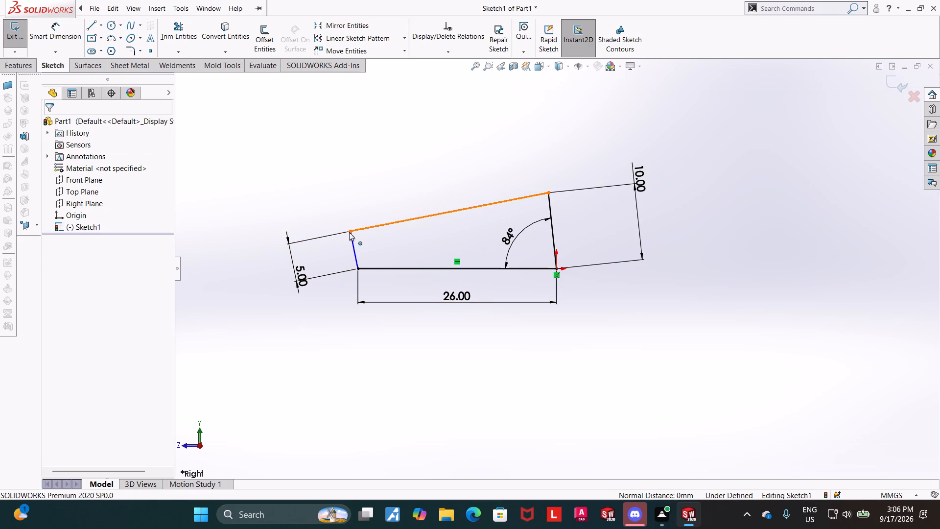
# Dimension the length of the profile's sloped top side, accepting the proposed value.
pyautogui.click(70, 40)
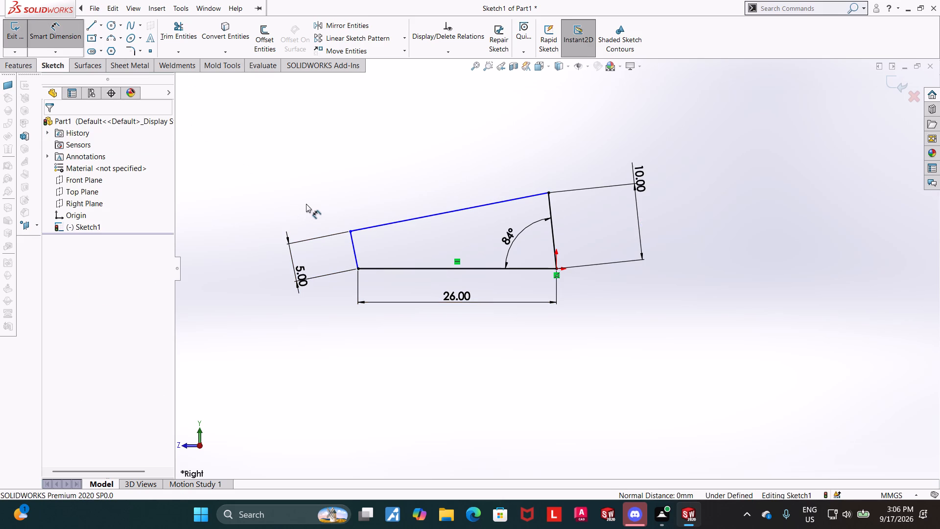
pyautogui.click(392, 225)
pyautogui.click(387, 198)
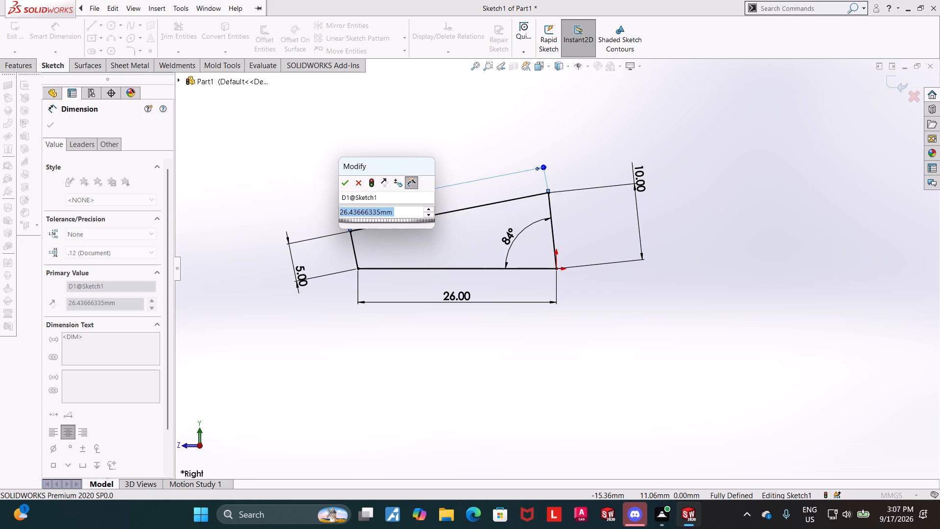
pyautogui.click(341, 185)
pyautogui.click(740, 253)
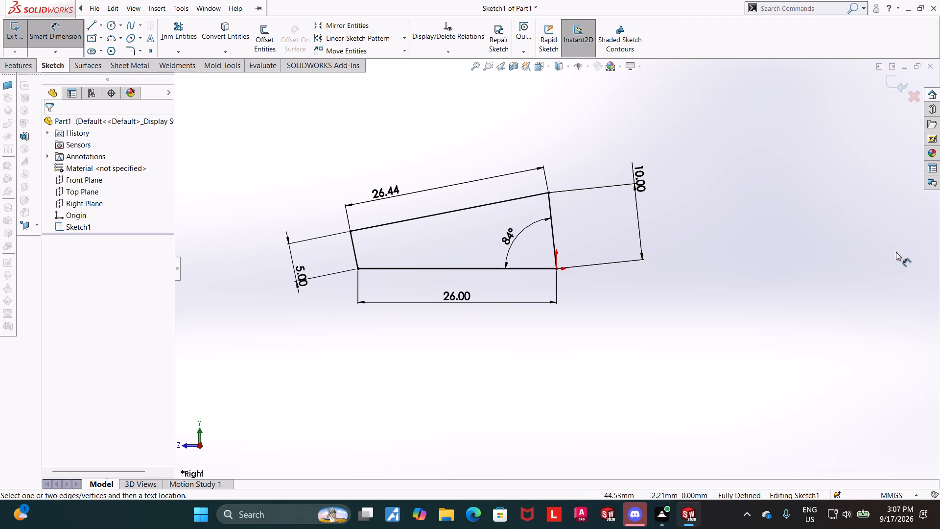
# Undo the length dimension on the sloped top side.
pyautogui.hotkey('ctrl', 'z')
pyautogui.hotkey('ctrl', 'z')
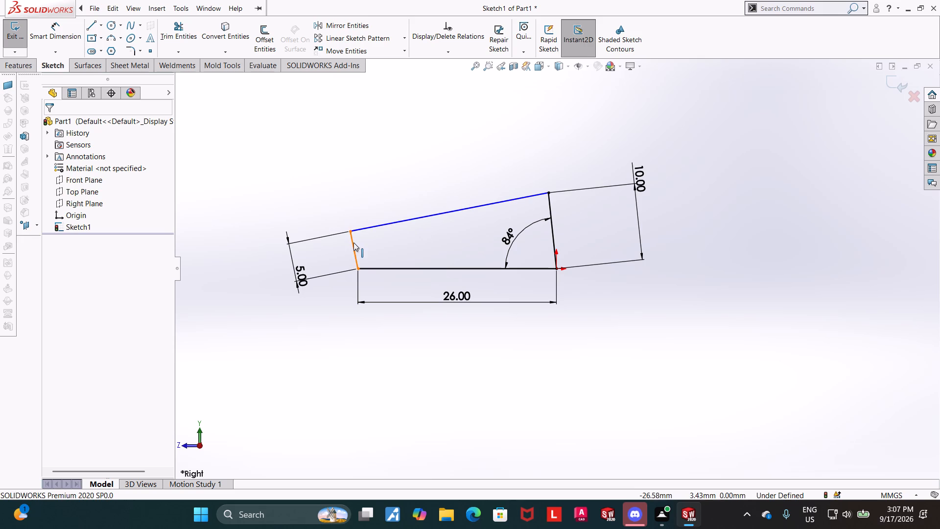
# Add a Parallel relation between the 5 mm short side and the 10 mm side at the origin.
pyautogui.keyDown('ctrl'); pyautogui.click(351, 240); pyautogui.keyUp('ctrl')
pyautogui.keyDown('ctrl'); pyautogui.click(552, 205); pyautogui.keyUp('ctrl')
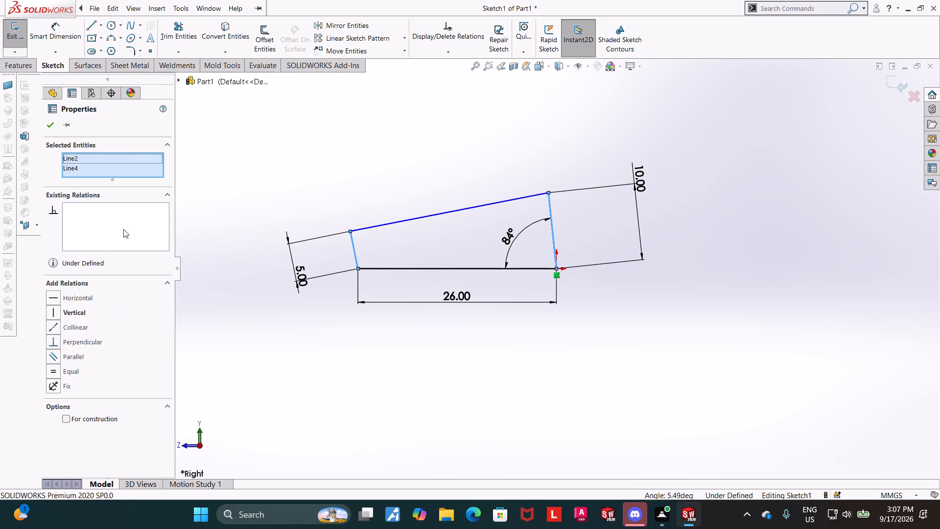
pyautogui.click(50, 356)
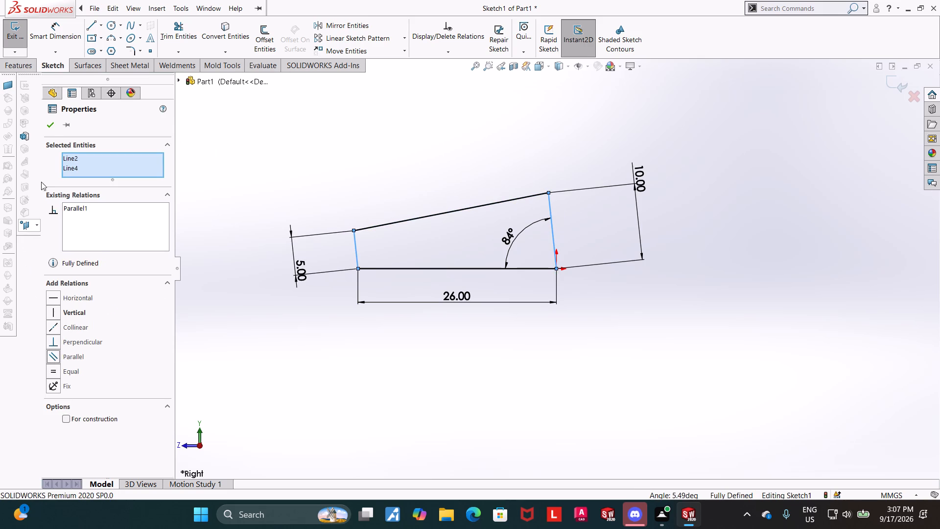
pyautogui.click(49, 130)
pyautogui.click(810, 333)
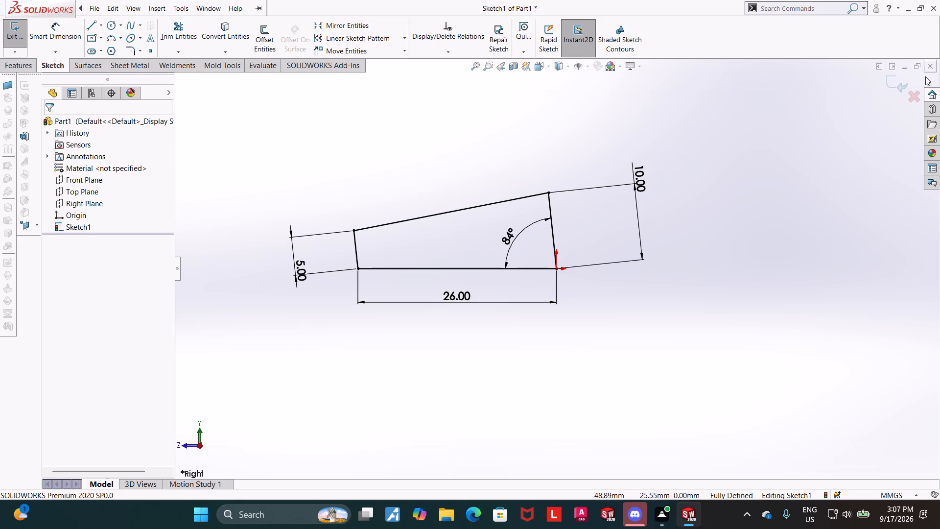
# Exit the profile sketch.
pyautogui.click(902, 83)
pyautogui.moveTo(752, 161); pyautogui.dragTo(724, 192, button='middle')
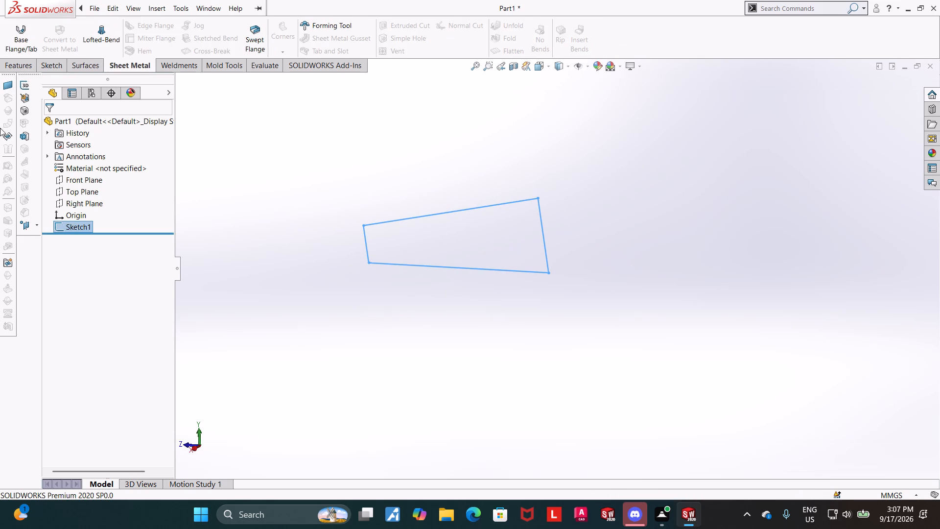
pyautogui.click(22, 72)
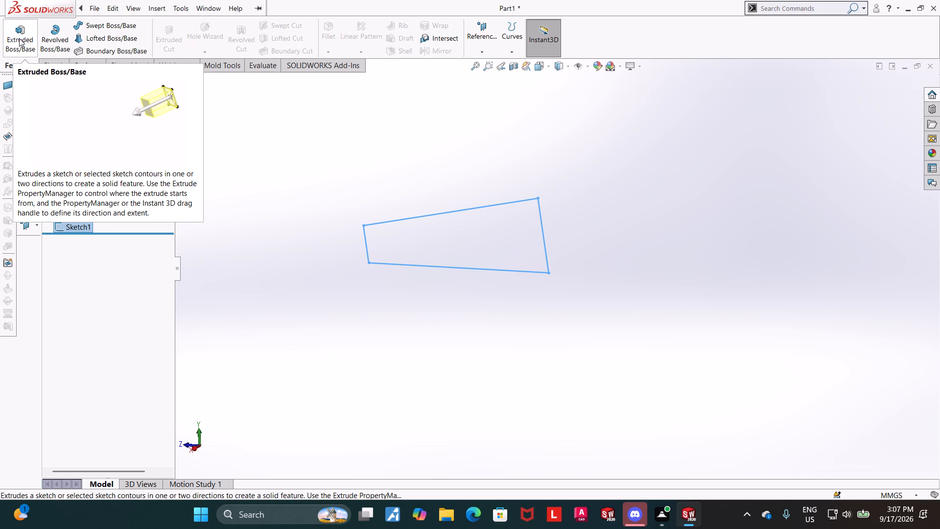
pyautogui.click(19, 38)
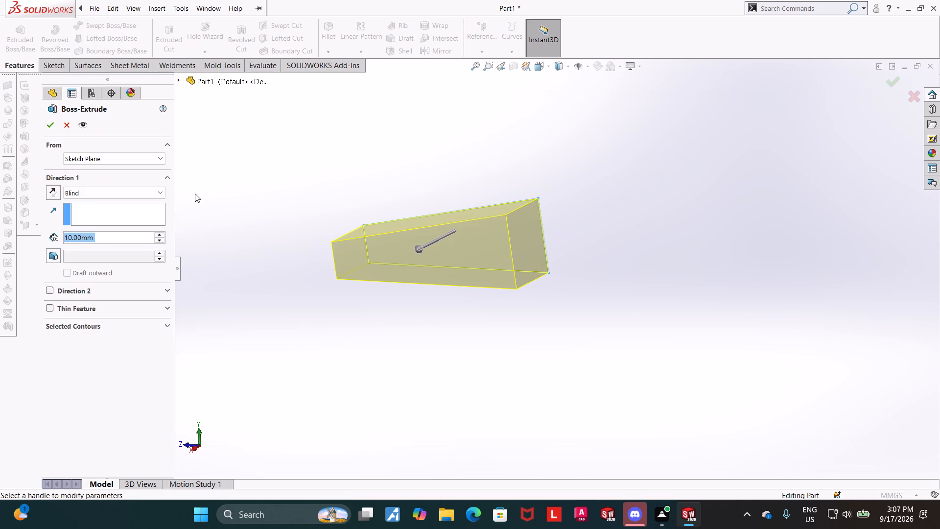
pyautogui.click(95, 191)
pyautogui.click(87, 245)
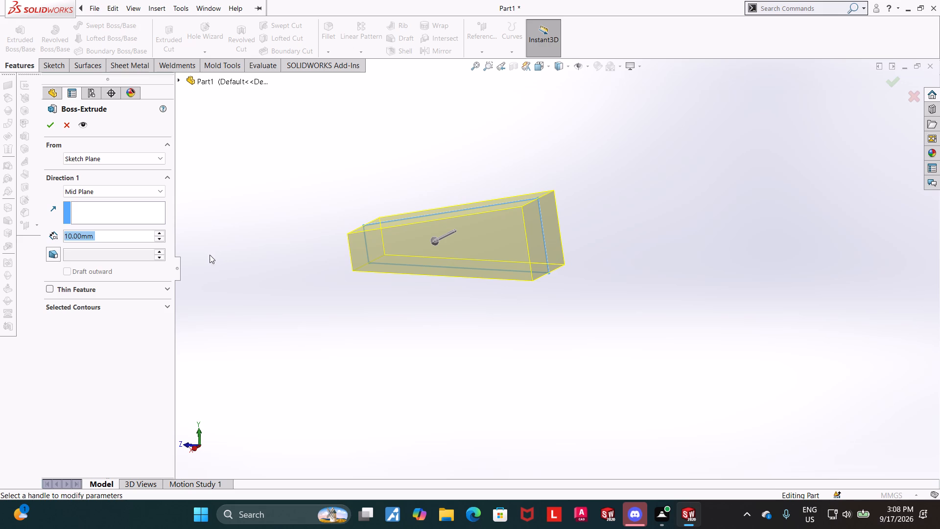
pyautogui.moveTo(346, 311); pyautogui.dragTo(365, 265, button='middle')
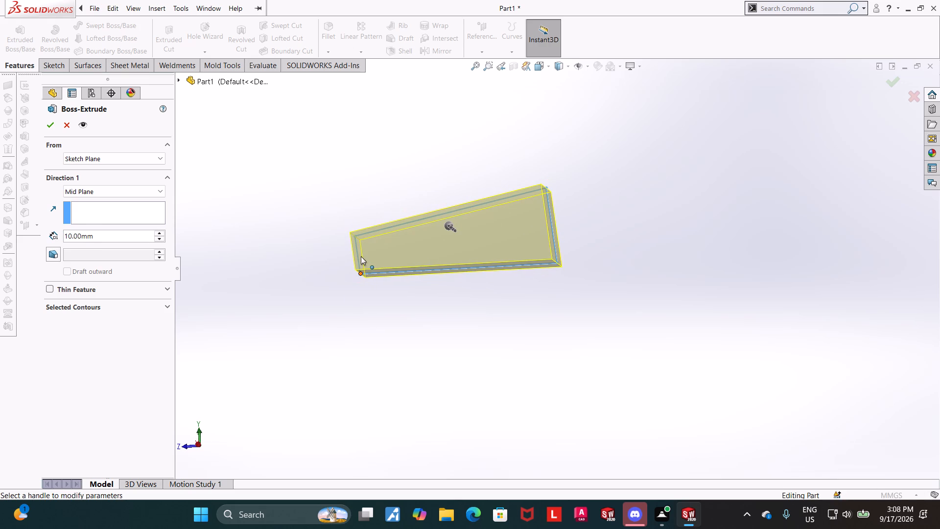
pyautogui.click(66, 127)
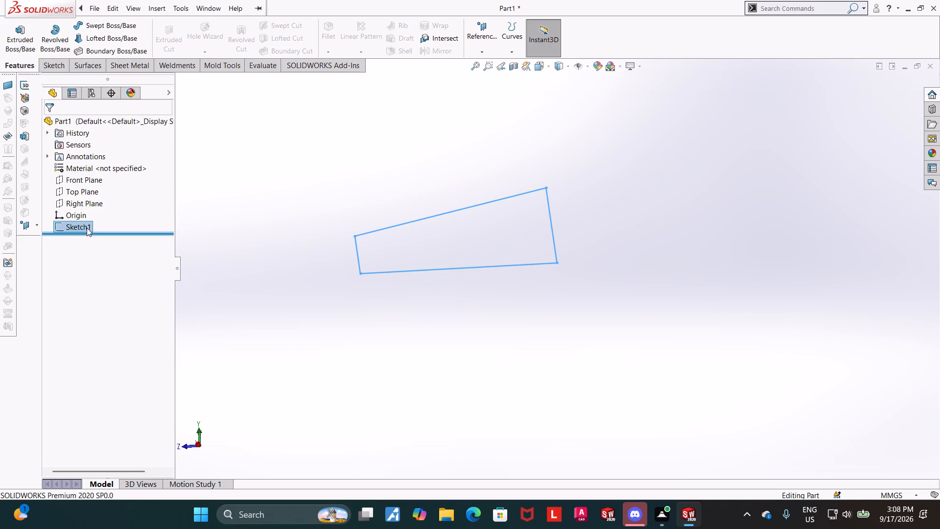
# Extrude the four-sided profile sketch as a solid boss with a Mid Plane end condition and a 16 mm depth.
pyautogui.click(87, 227)
pyautogui.click(93, 202)
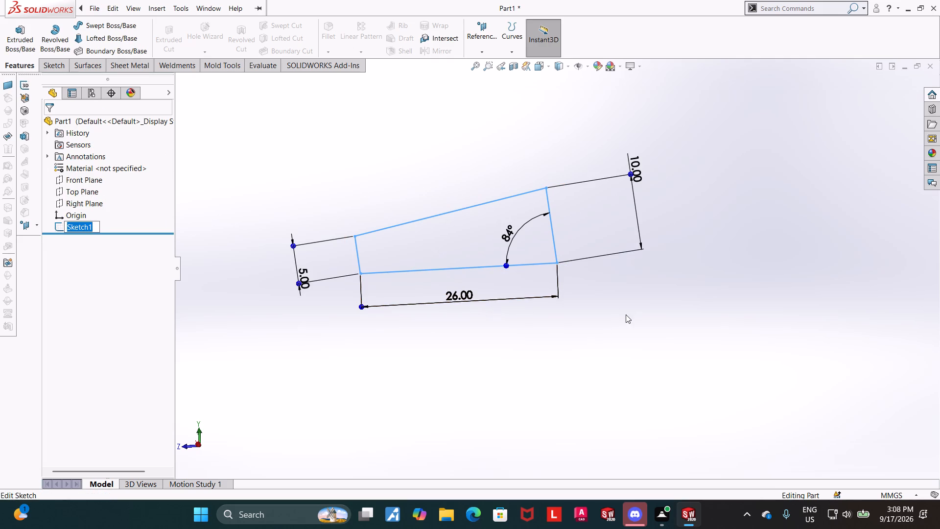
pyautogui.moveTo(620, 318); pyautogui.dragTo(639, 333, button='middle')
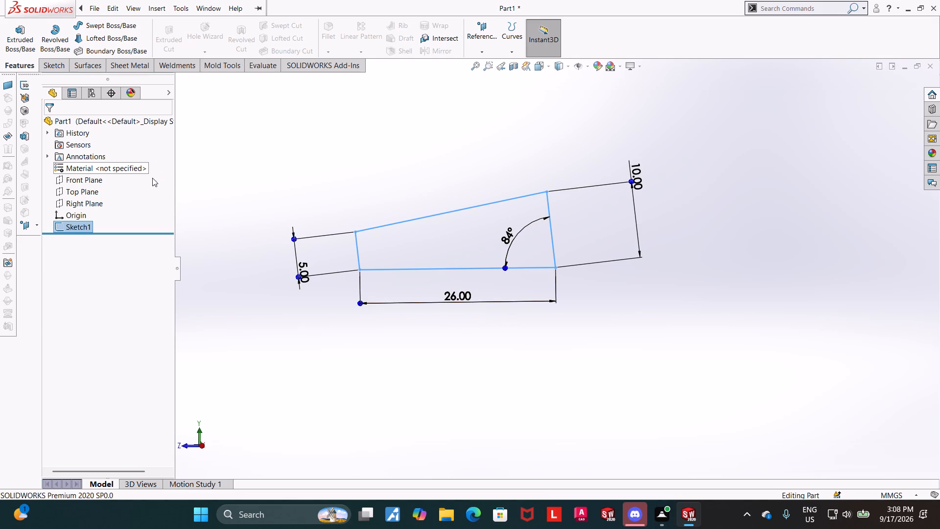
pyautogui.click(25, 48)
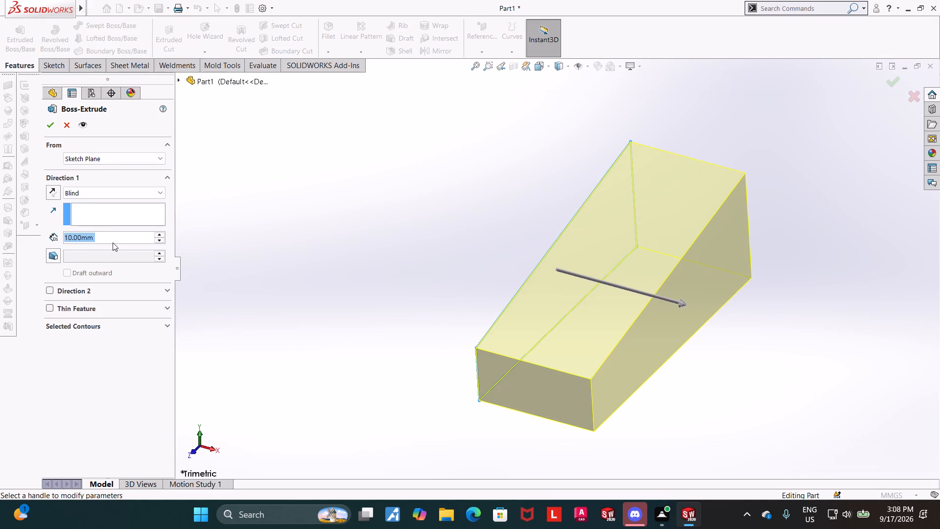
pyautogui.click(88, 197)
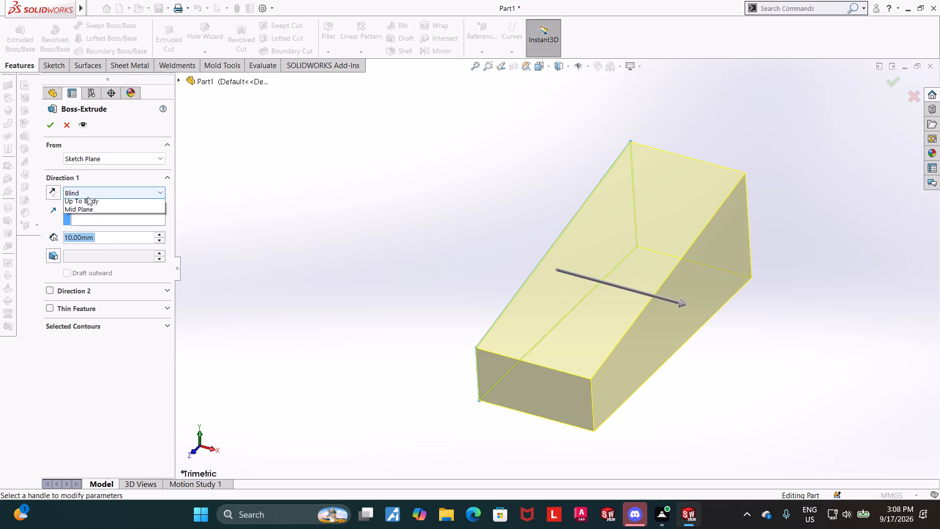
pyautogui.click(90, 242)
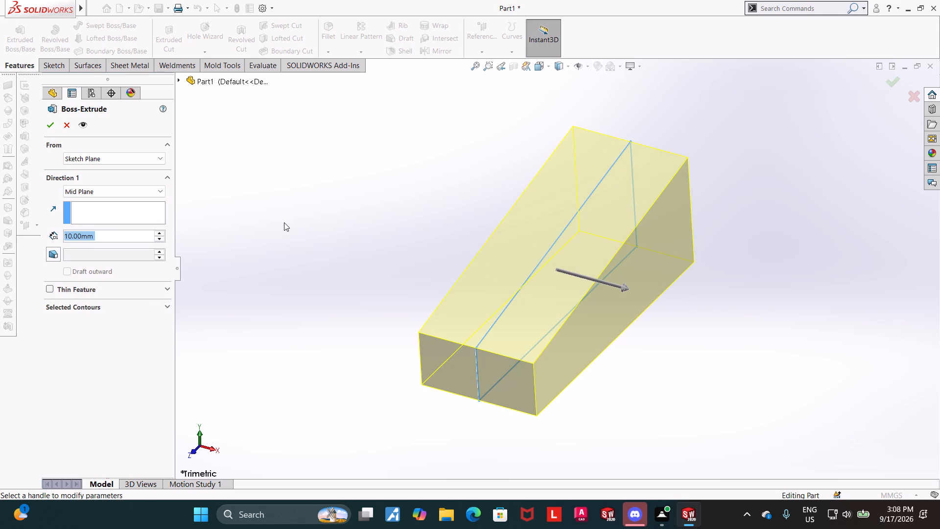
pyautogui.write('16')
pyautogui.press('Return')
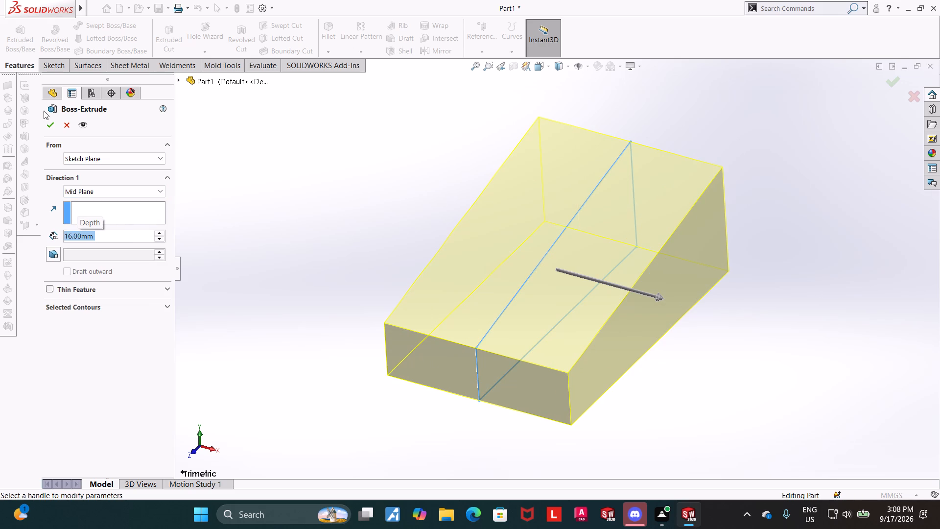
pyautogui.click(50, 123)
pyautogui.click(255, 291)
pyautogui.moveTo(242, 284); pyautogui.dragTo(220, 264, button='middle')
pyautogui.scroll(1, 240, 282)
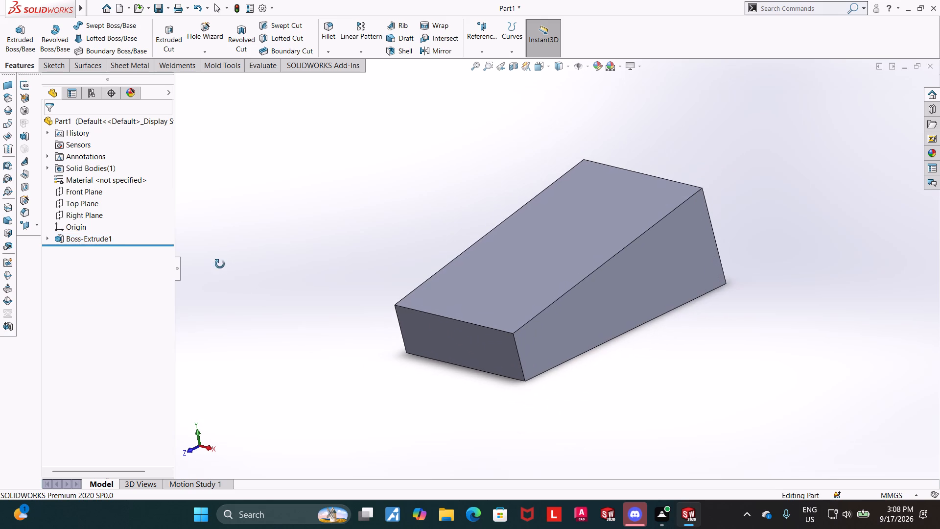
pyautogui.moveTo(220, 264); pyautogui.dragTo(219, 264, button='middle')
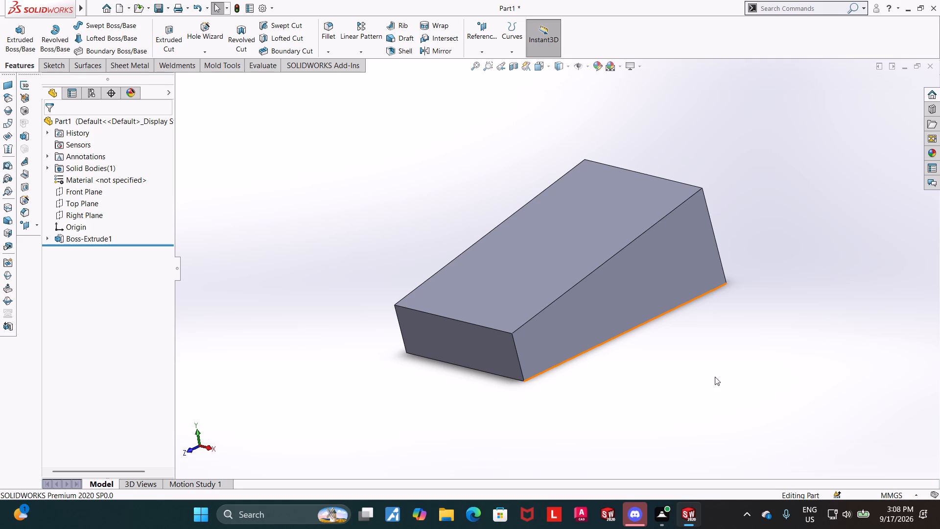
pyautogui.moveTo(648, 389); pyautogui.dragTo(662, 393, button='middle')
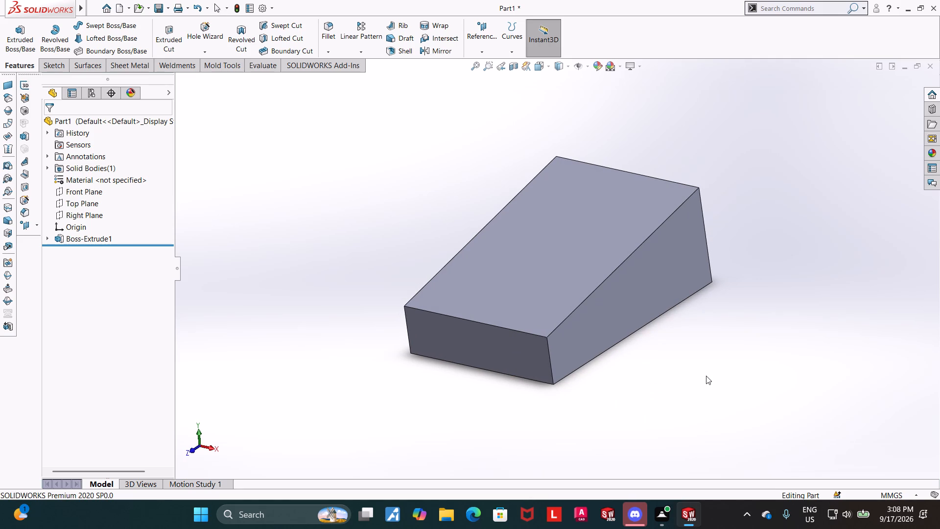
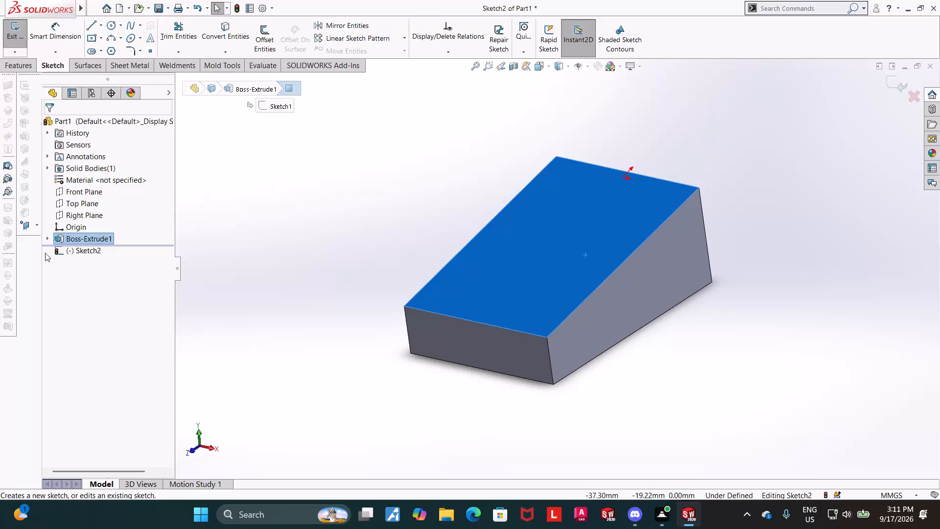
# View the new sketch straight on and draw a vertical construction line about 27.6 mm long from the origin past the sloped face's lower edge.
pyautogui.click(68, 250)
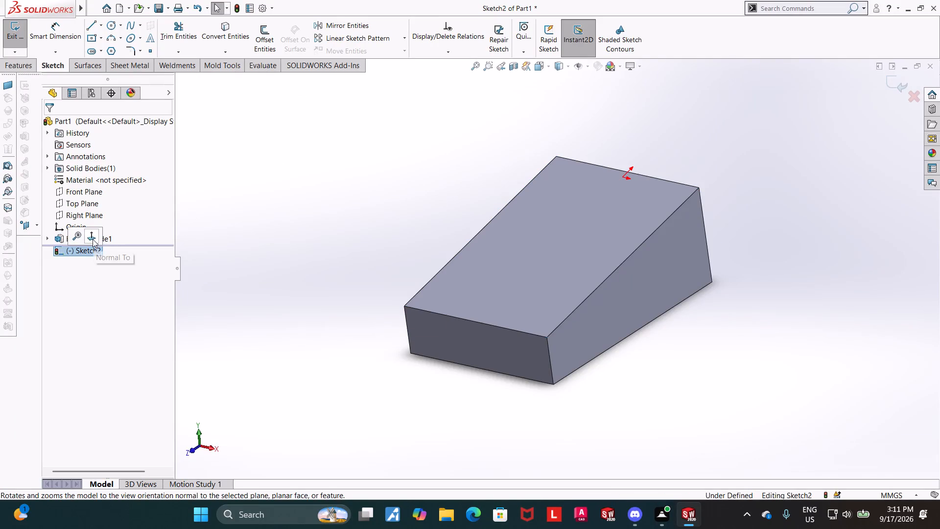
pyautogui.click(89, 238)
pyautogui.click(100, 27)
pyautogui.click(105, 50)
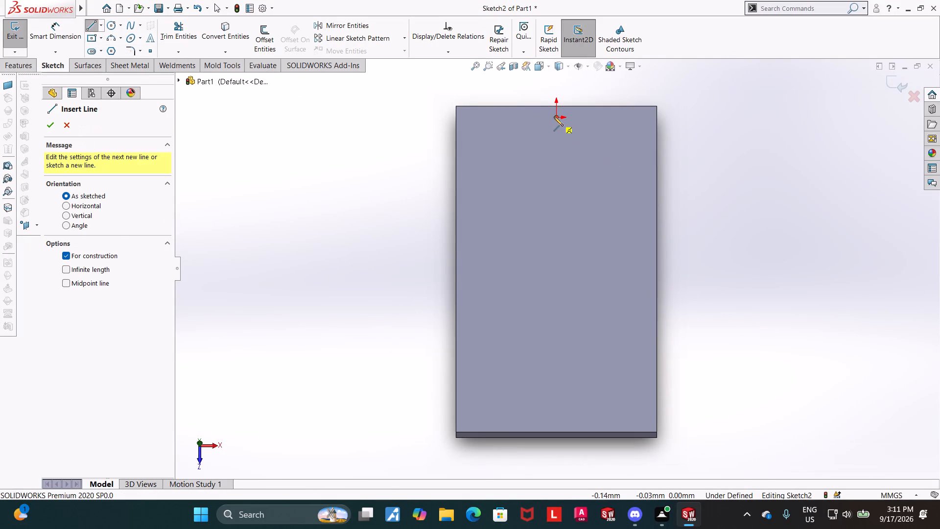
pyautogui.click(555, 118)
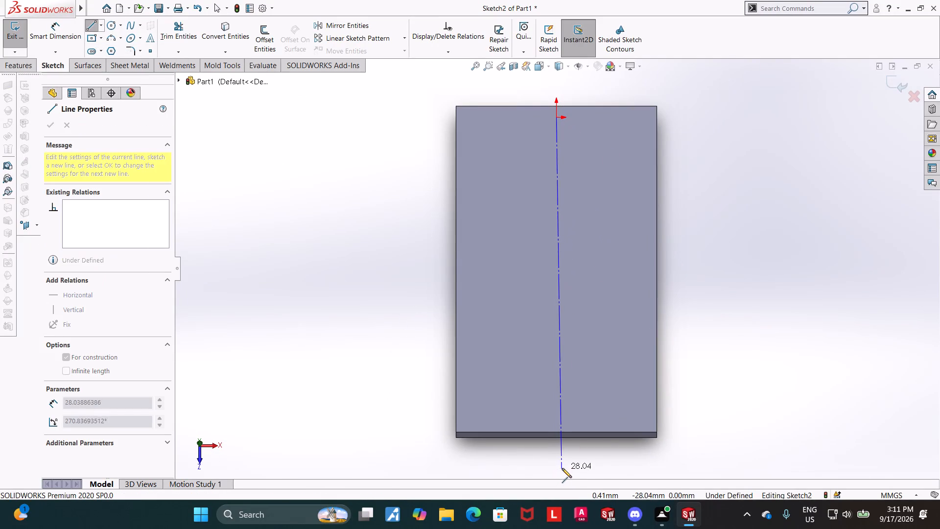
pyautogui.click(555, 464)
pyautogui.press('Escape')
pyautogui.press('Escape')
pyautogui.press('Escape')
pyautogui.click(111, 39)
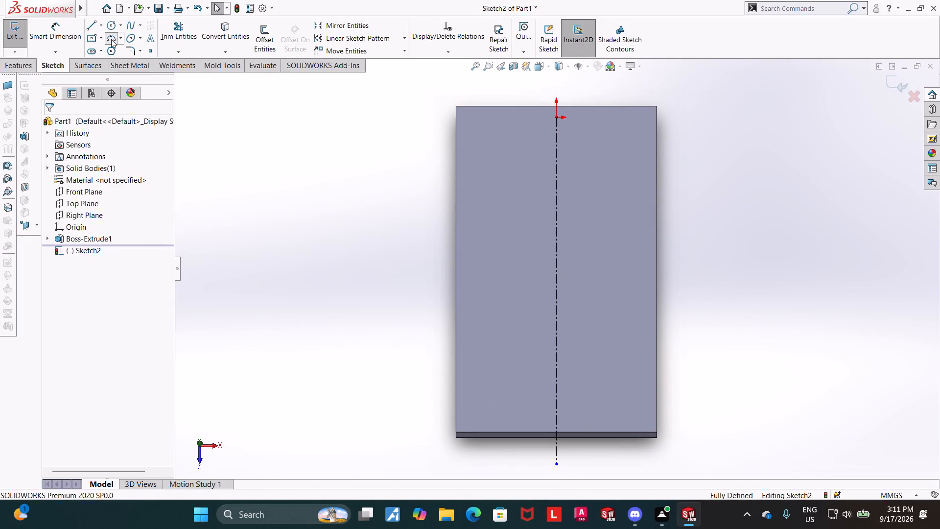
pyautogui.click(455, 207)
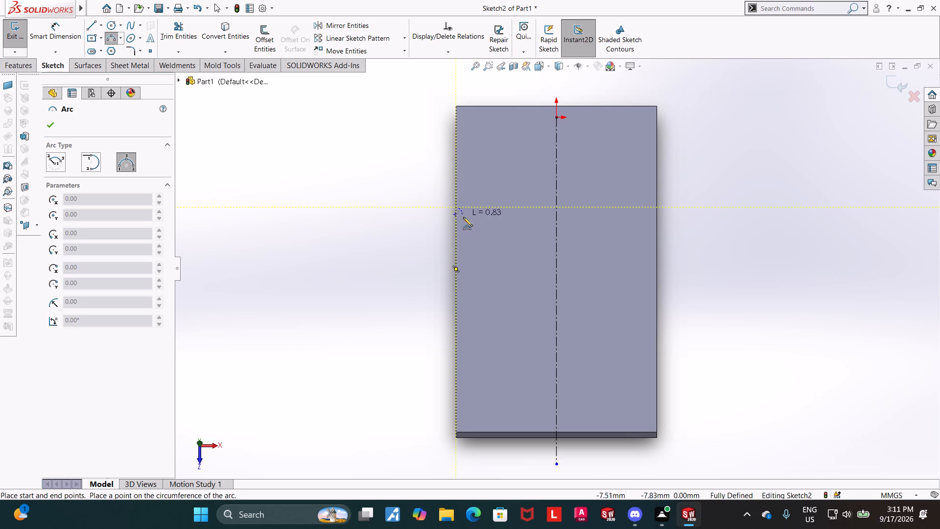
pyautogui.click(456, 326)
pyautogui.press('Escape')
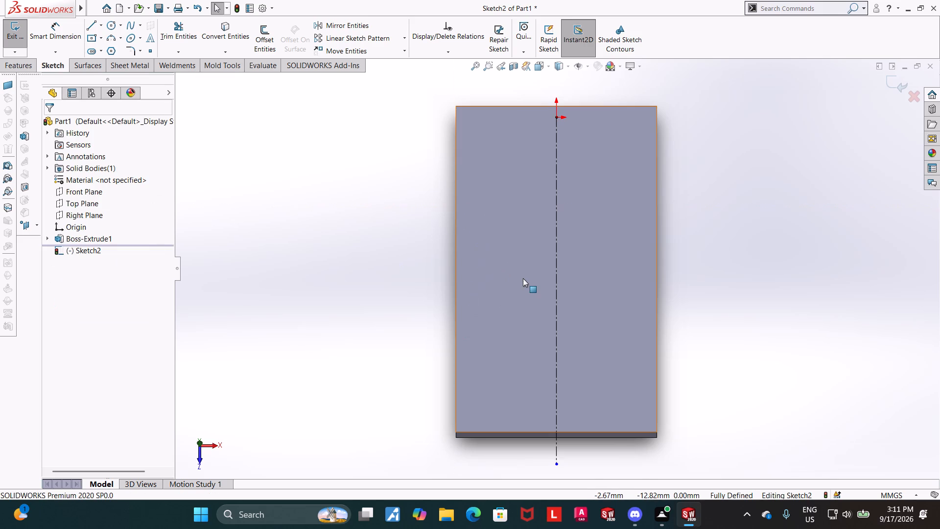
# Sketch a three-point arc of about 6 mm radius with both ends on the face's left long edge, bulging toward the centerline.
pyautogui.click(110, 37)
pyautogui.click(456, 211)
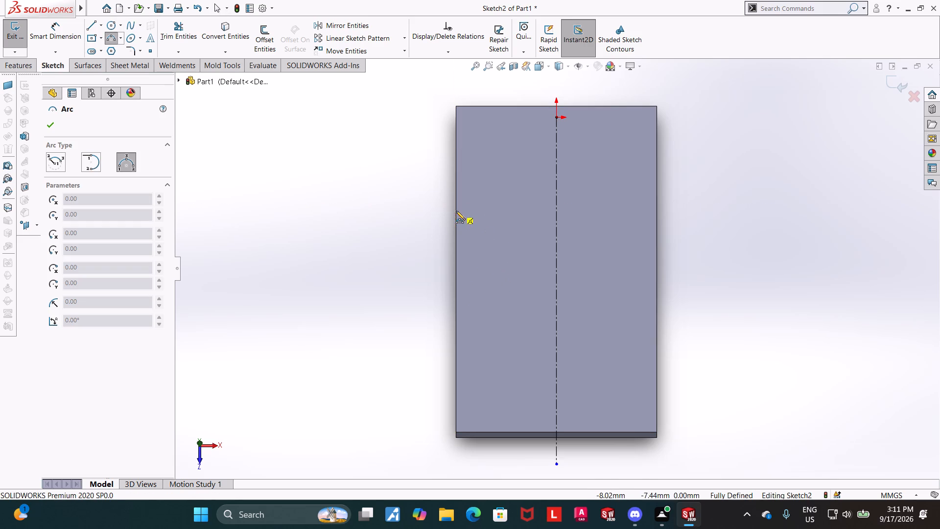
pyautogui.click(456, 317)
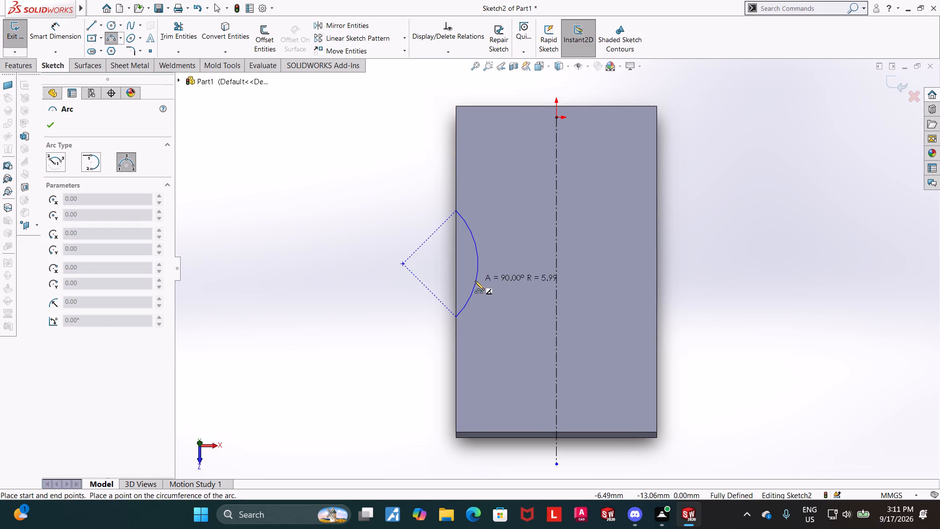
pyautogui.click(475, 281)
pyautogui.press('Escape')
pyautogui.press('Escape')
# Dimension the arc's upper endpoint 7.5 mm from the sloped face's upper short edge.
pyautogui.click(45, 28)
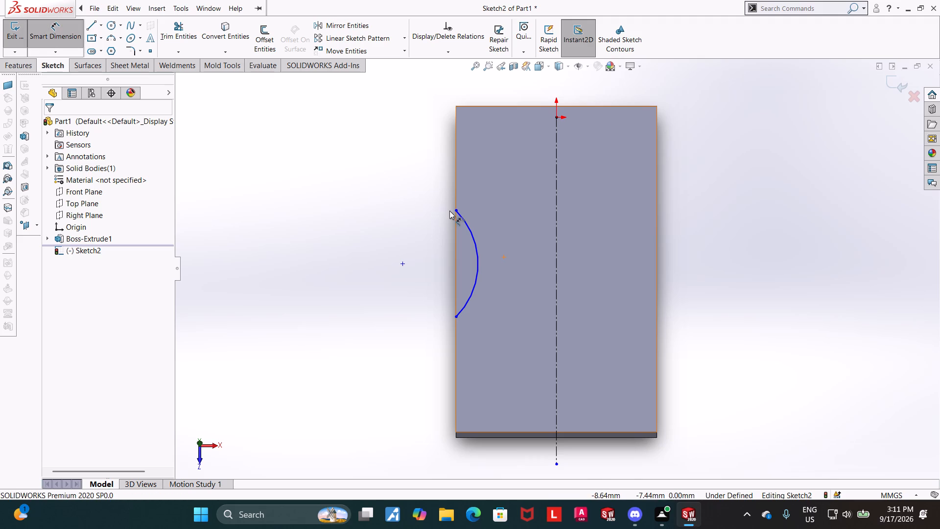
pyautogui.click(456, 210)
pyautogui.click(482, 105)
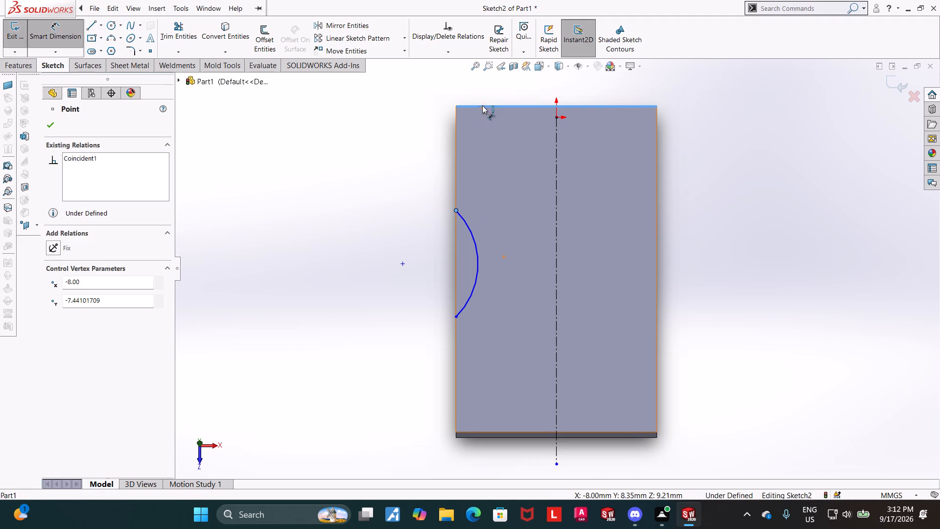
pyautogui.click(428, 137)
pyautogui.press('7')
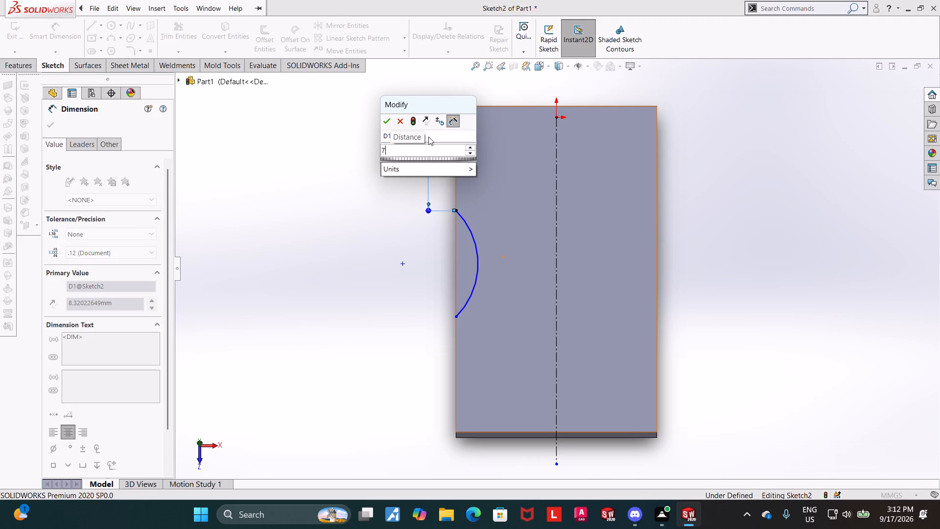
pyautogui.write('.5')
pyautogui.press('Return')
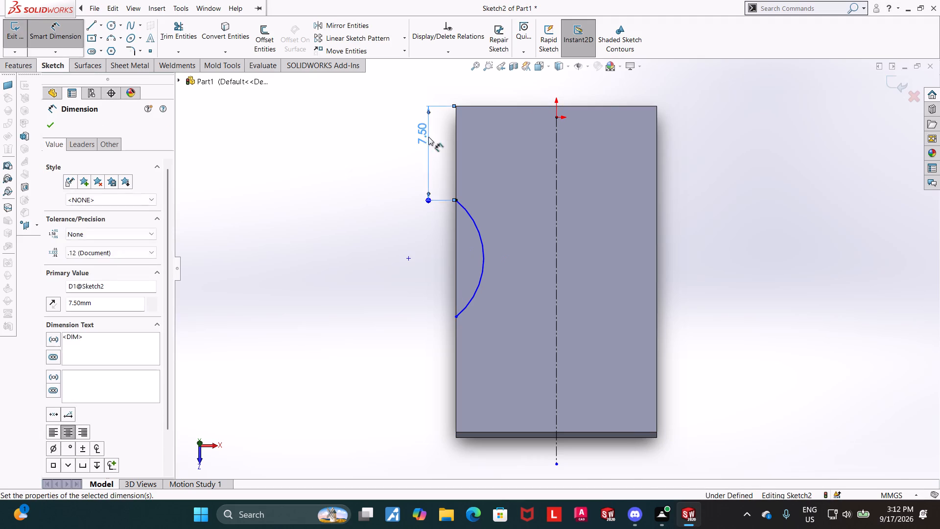
pyautogui.press('Escape')
# Dimension the arc's lower endpoint 7.5 mm from the sloped face's lower short edge.
pyautogui.click(49, 32)
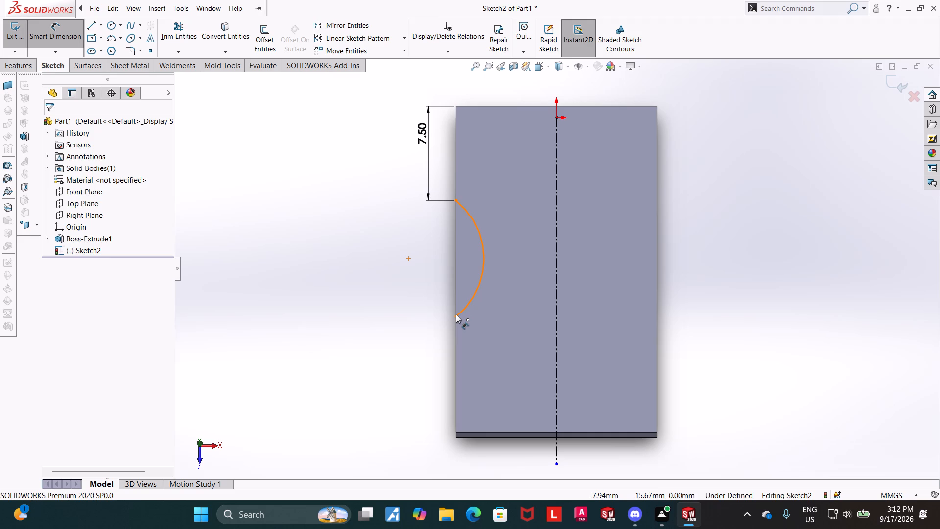
pyautogui.click(456, 314)
pyautogui.click(485, 432)
pyautogui.click(402, 404)
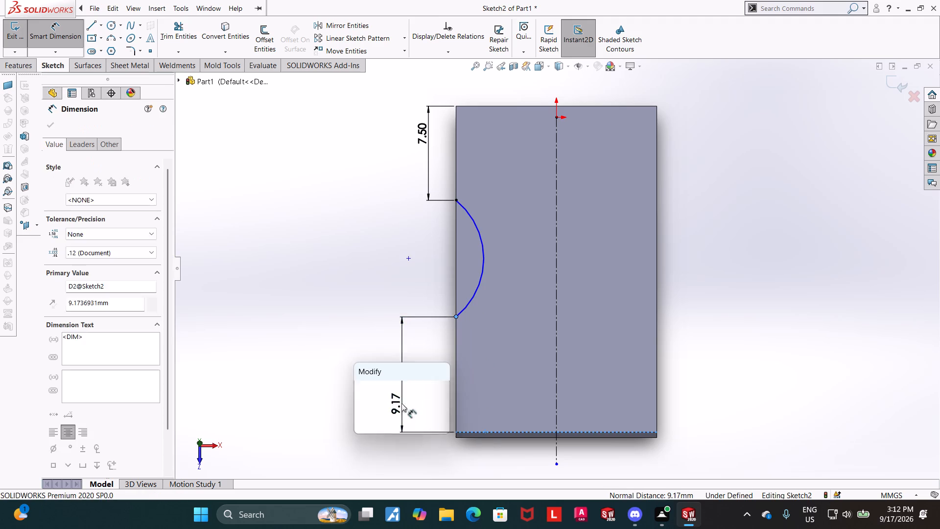
pyautogui.write('7.5')
pyautogui.press('Return')
pyautogui.press('Escape')
pyautogui.press('Escape')
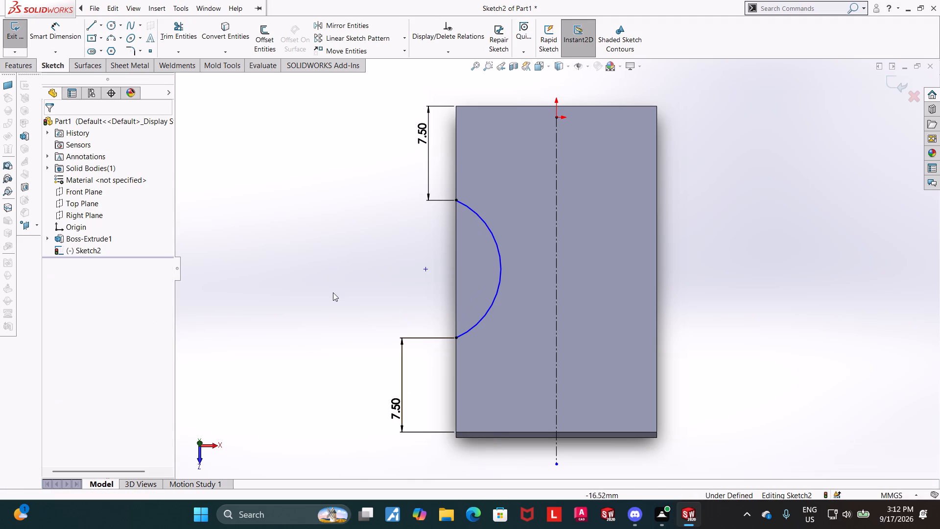
# Dimension the arc's midpoint 6.5 mm from the vertical centerline.
pyautogui.click(58, 35)
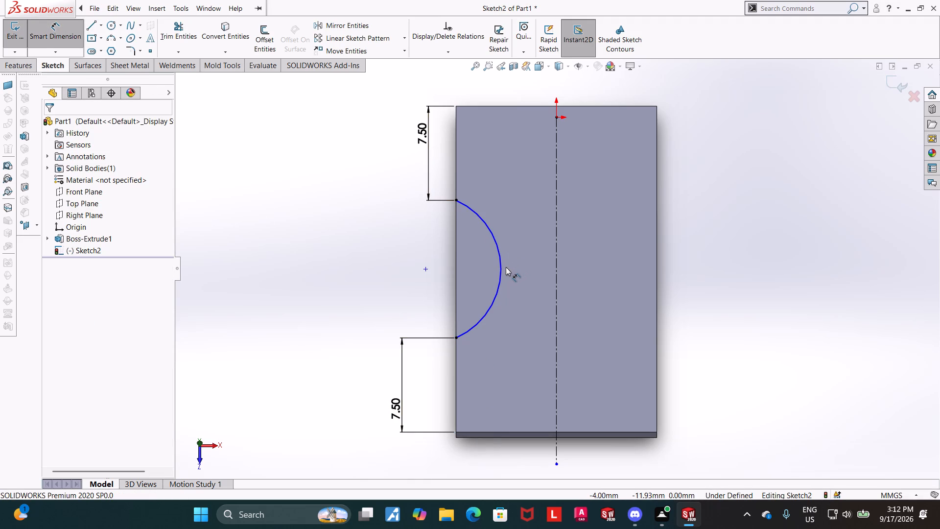
pyautogui.click(500, 269)
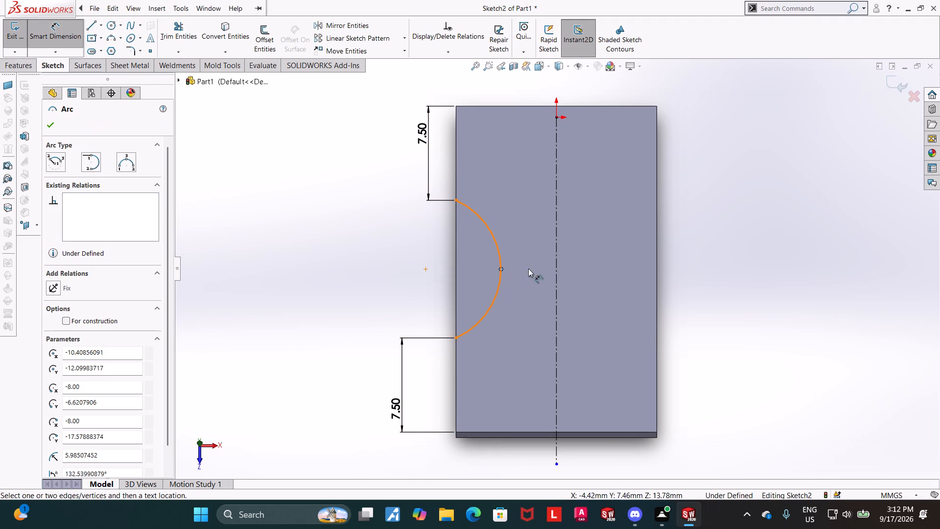
pyautogui.click(556, 269)
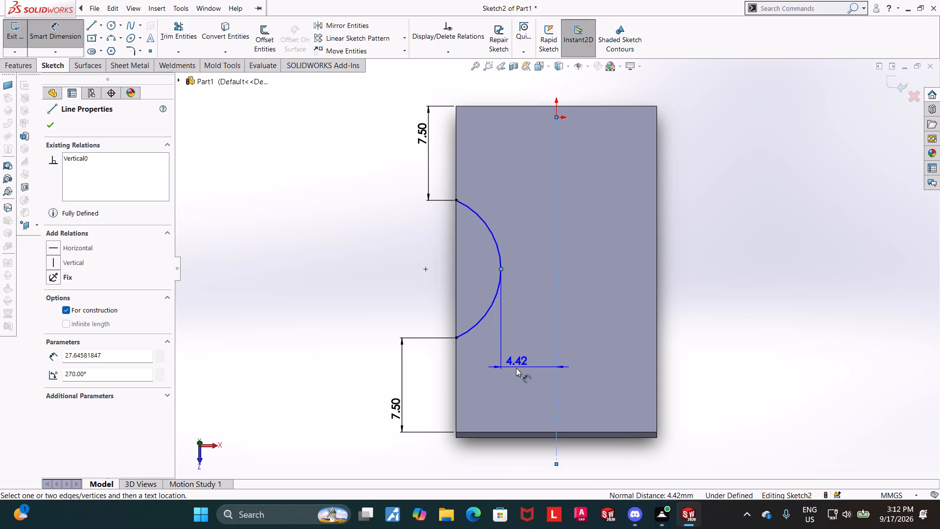
pyautogui.click(516, 368)
pyautogui.write('6.5')
pyautogui.press('Return')
pyautogui.press('Escape')
pyautogui.press('Escape')
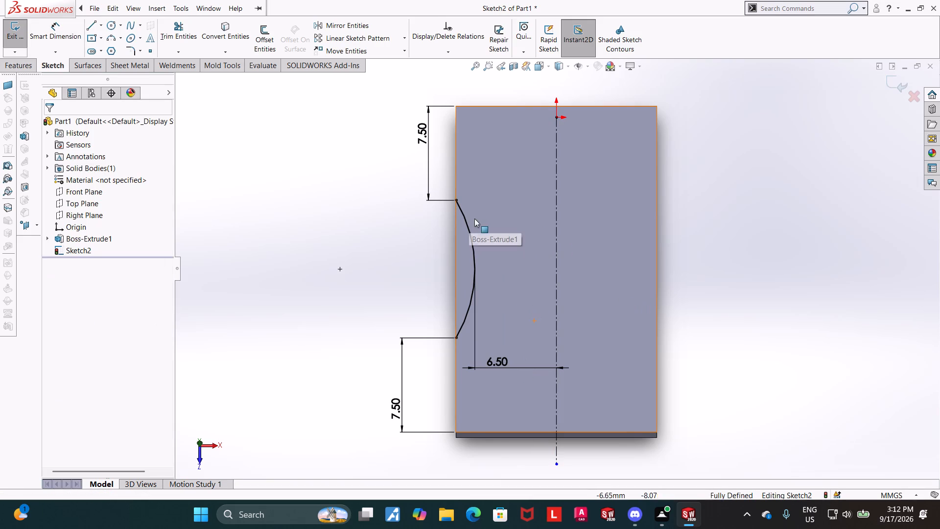
pyautogui.press('Escape')
# Close the arc with a solid vertical line between its two endpoints along the face's left long edge.
pyautogui.click(90, 28)
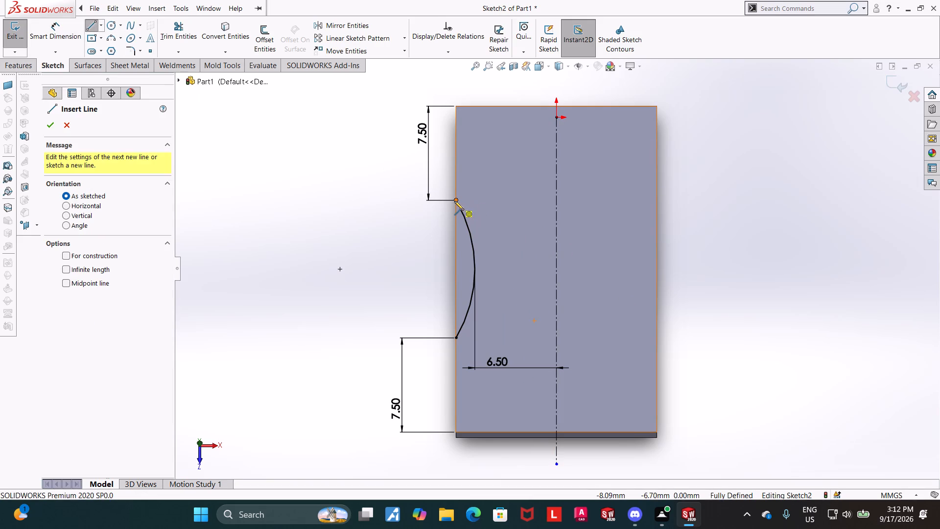
pyautogui.click(454, 201)
pyautogui.click(455, 337)
pyautogui.press('Escape')
pyautogui.press('Escape')
pyautogui.press('Escape')
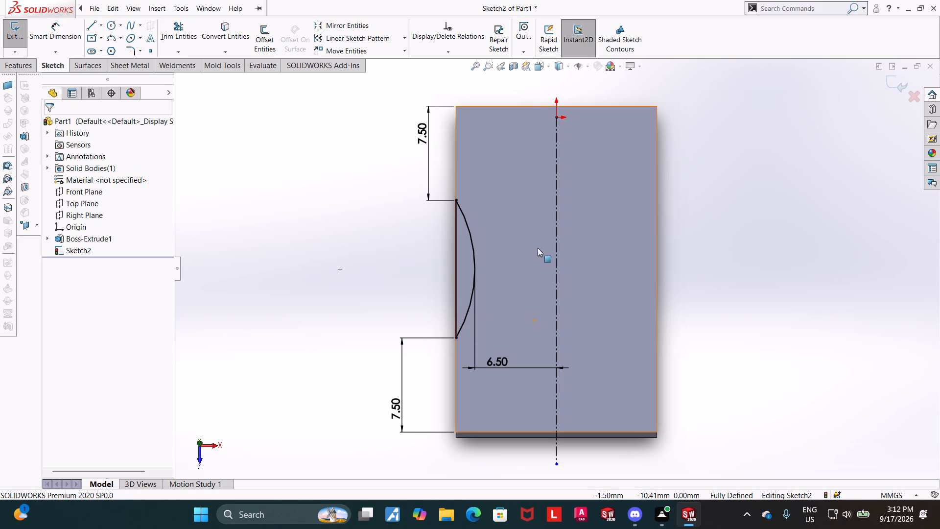
pyautogui.press('Escape')
pyautogui.press('Escape')
pyautogui.press('Escape')
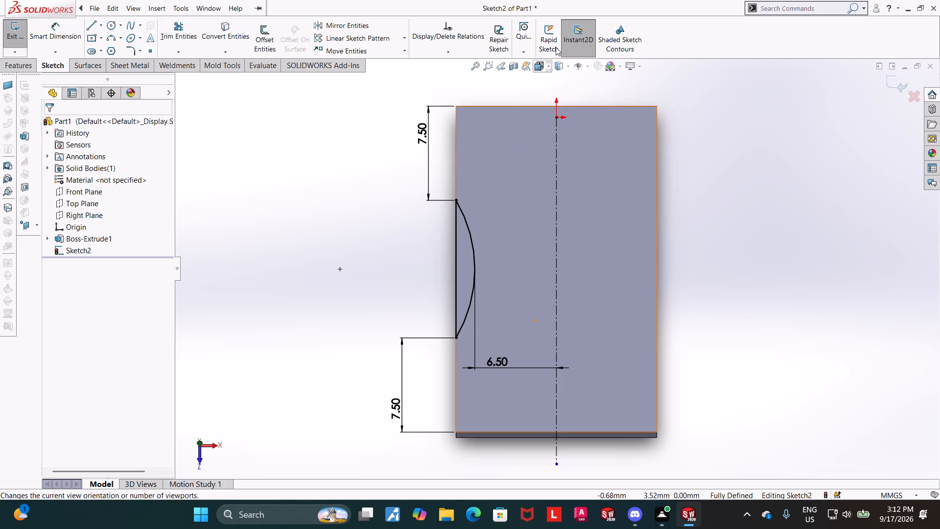
# Turn off Instant2D.
pyautogui.click(592, 33)
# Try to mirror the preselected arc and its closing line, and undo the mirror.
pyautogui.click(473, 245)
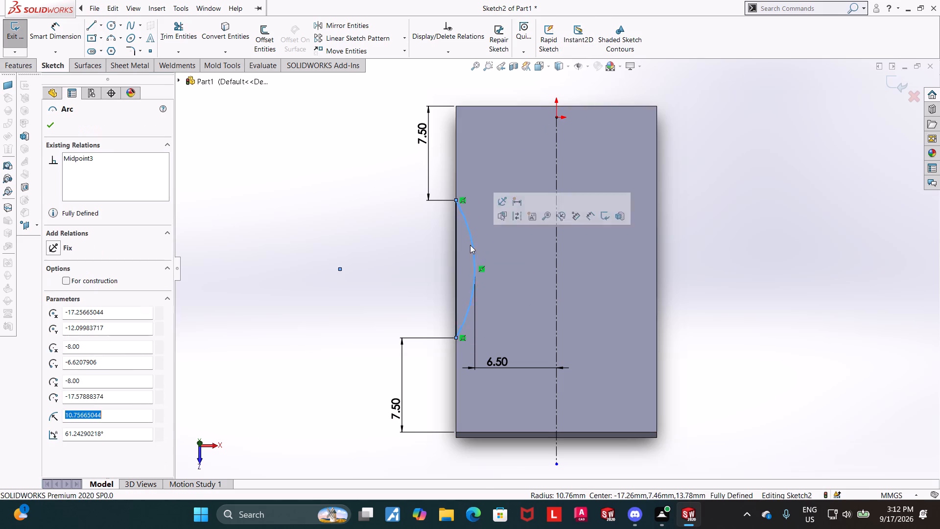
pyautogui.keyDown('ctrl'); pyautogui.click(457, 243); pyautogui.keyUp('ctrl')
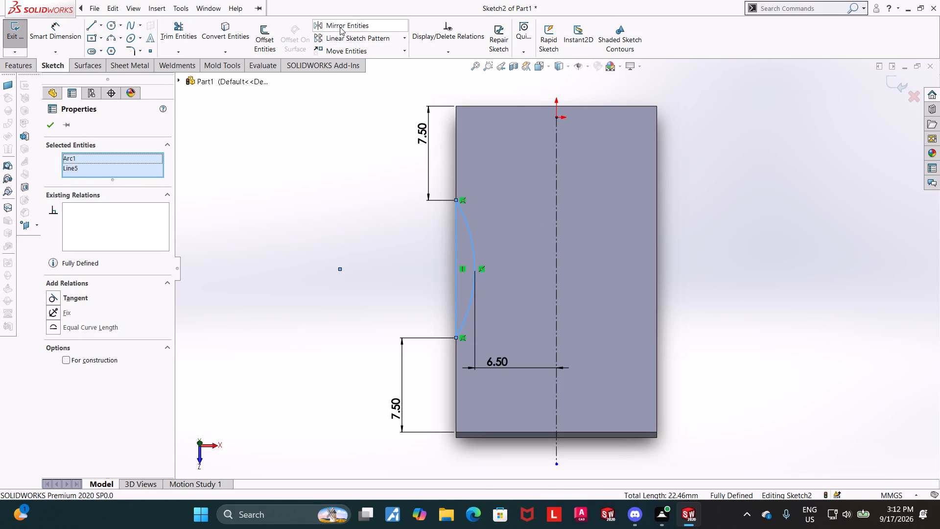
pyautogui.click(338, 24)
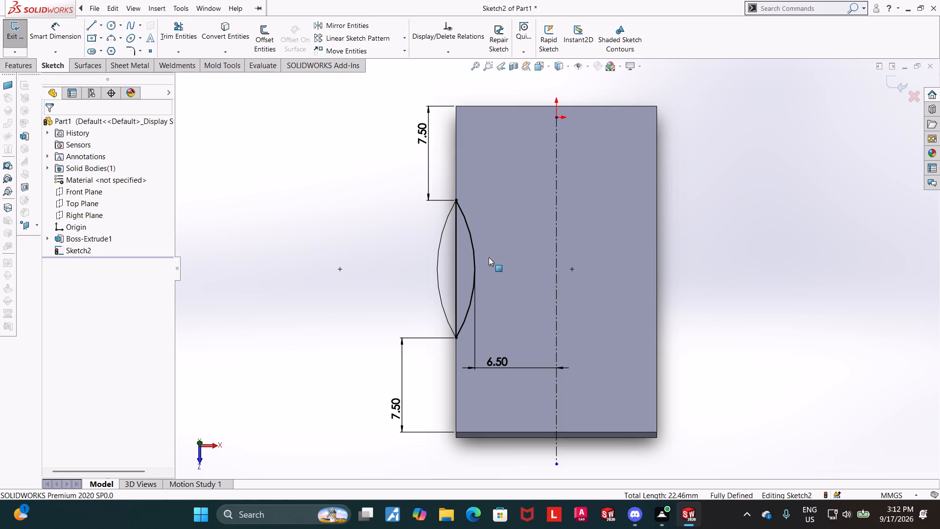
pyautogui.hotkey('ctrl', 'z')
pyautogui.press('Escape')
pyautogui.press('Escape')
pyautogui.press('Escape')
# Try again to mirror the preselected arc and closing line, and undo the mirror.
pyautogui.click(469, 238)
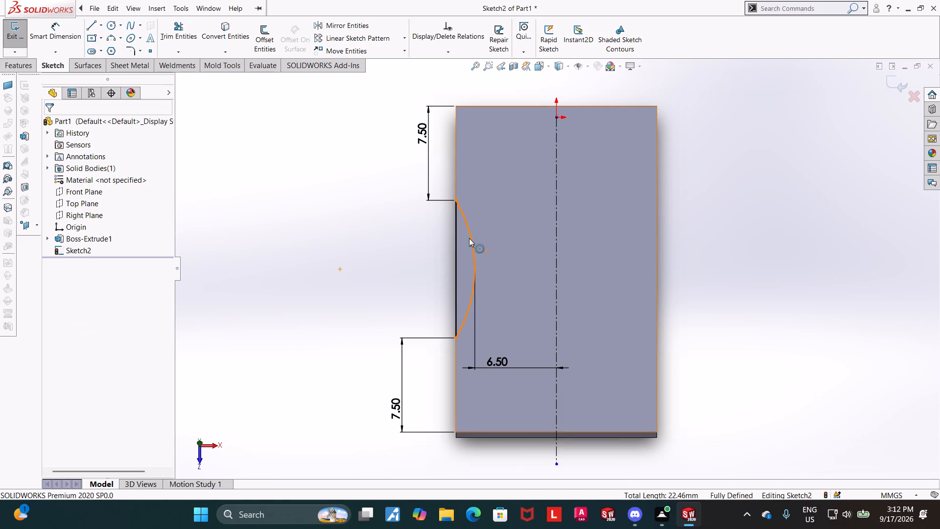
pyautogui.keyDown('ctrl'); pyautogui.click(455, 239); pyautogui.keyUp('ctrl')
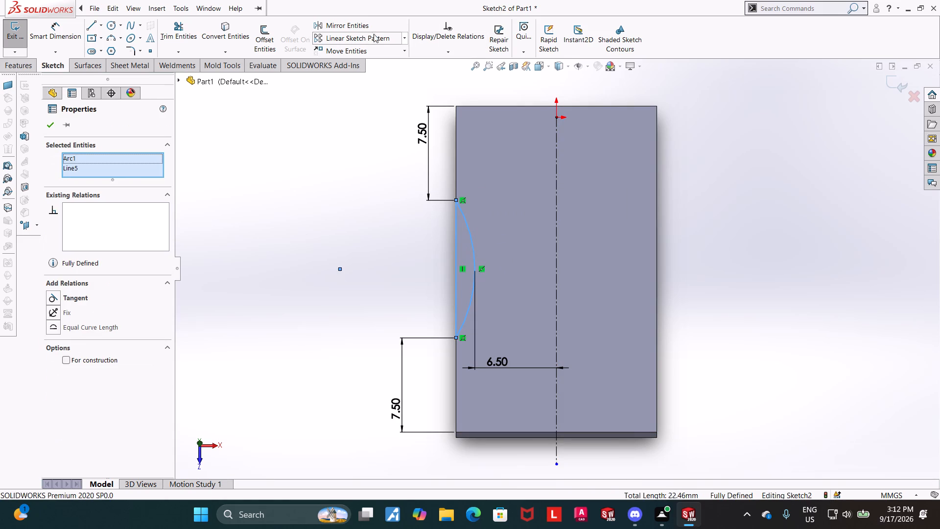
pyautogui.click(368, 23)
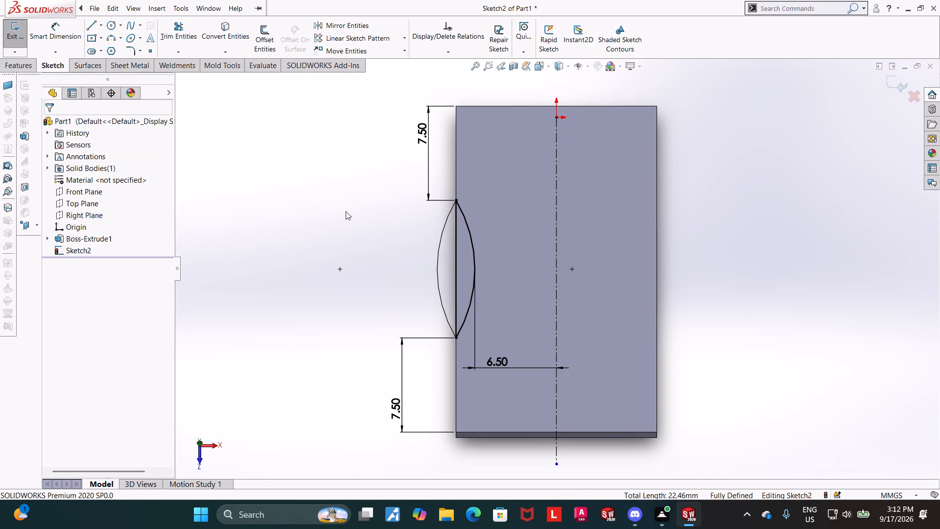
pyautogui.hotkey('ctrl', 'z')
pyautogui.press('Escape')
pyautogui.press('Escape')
# Mirror the closing line and the arc about the vertical centerline, keeping the originals with Copy.
pyautogui.click(363, 27)
pyautogui.click(457, 240)
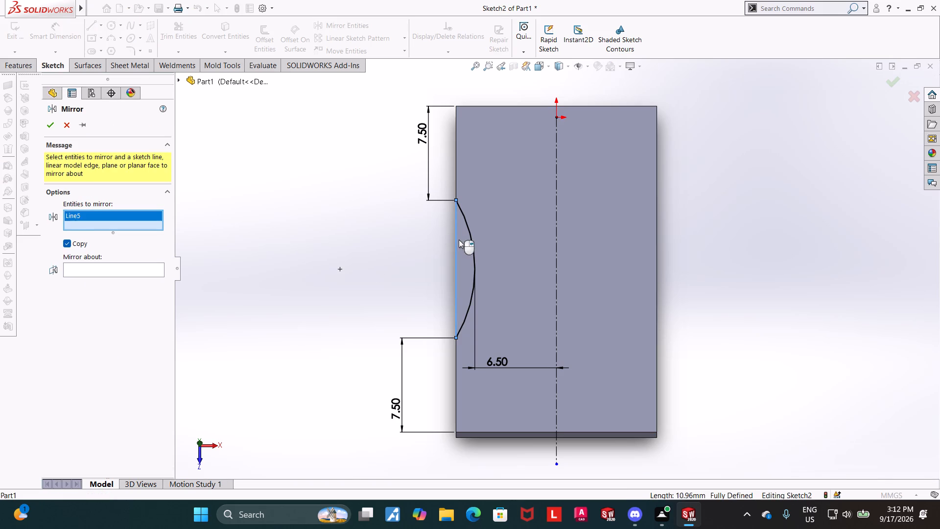
pyautogui.keyDown('ctrl'); pyautogui.click(470, 237); pyautogui.keyUp('ctrl')
pyautogui.click(116, 279)
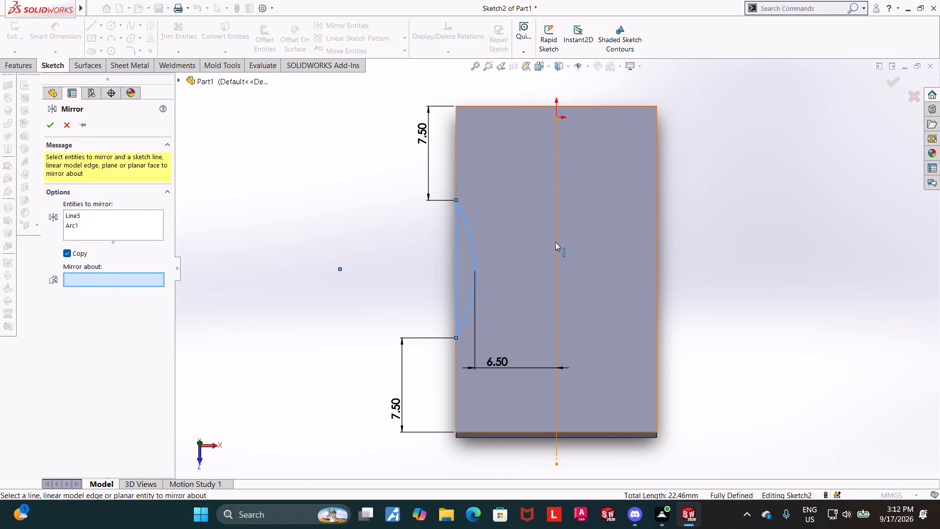
pyautogui.click(556, 242)
pyautogui.click(51, 120)
pyautogui.click(316, 213)
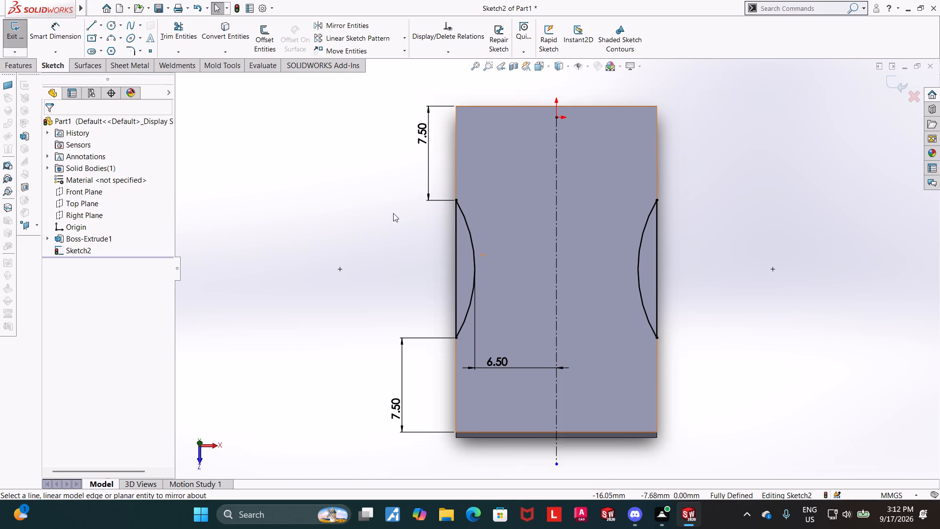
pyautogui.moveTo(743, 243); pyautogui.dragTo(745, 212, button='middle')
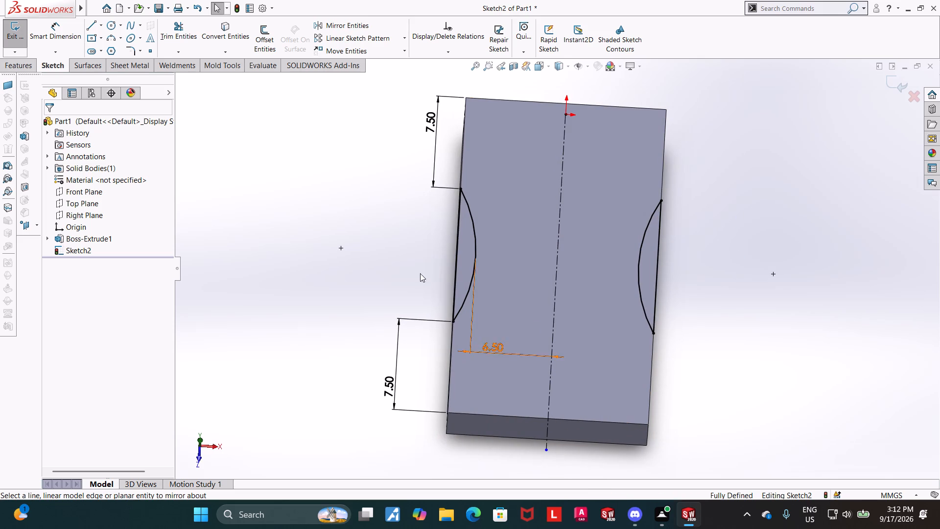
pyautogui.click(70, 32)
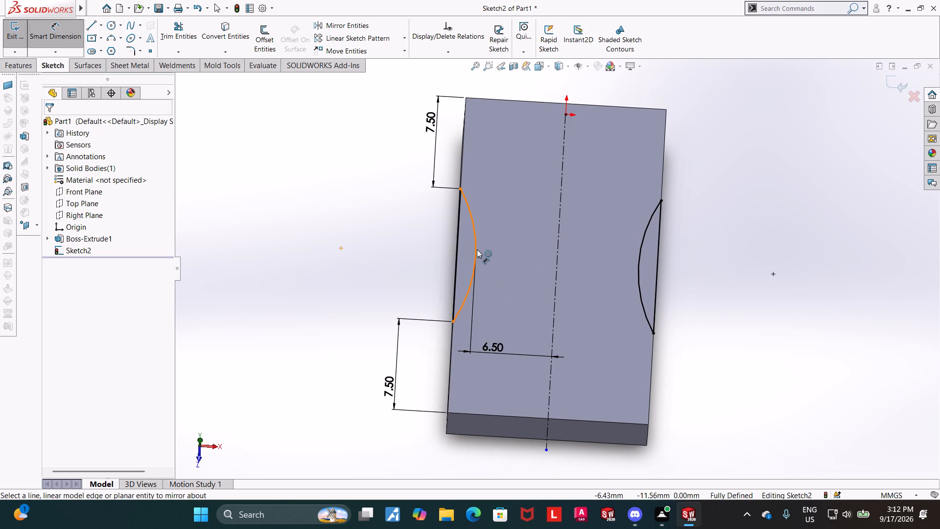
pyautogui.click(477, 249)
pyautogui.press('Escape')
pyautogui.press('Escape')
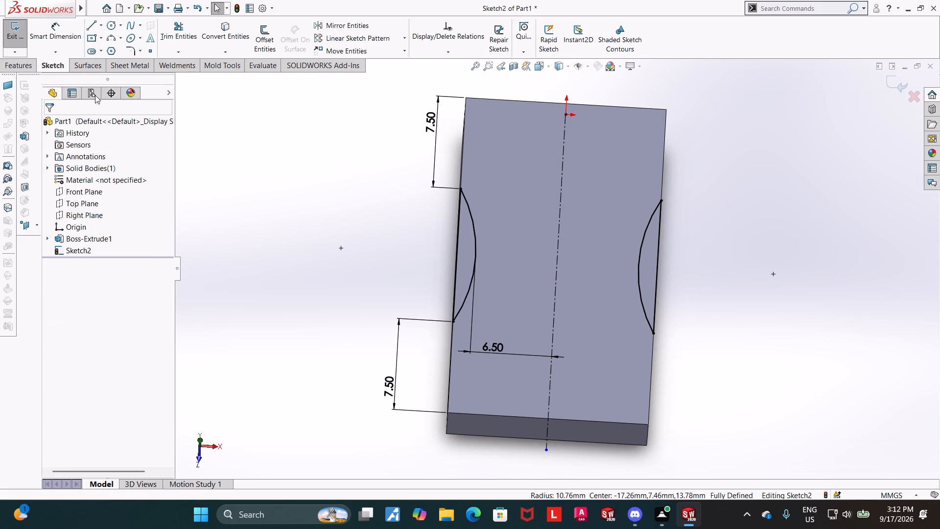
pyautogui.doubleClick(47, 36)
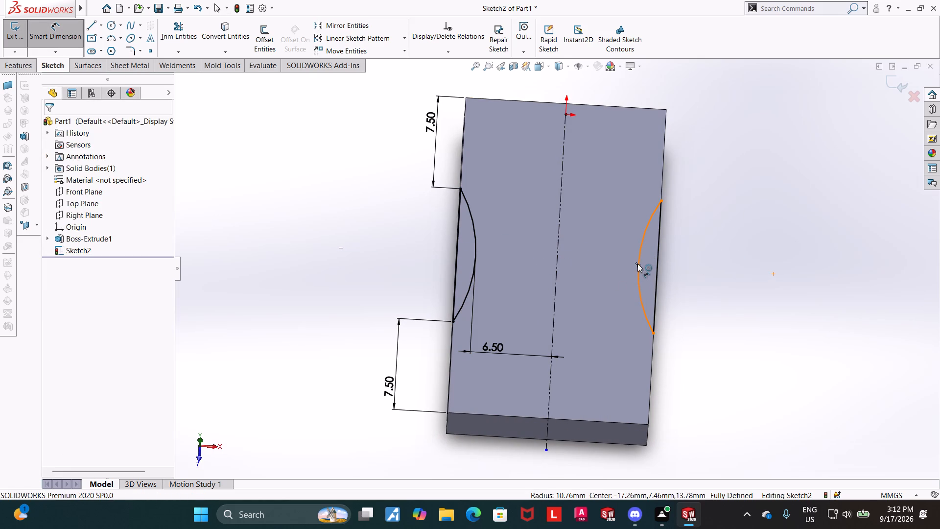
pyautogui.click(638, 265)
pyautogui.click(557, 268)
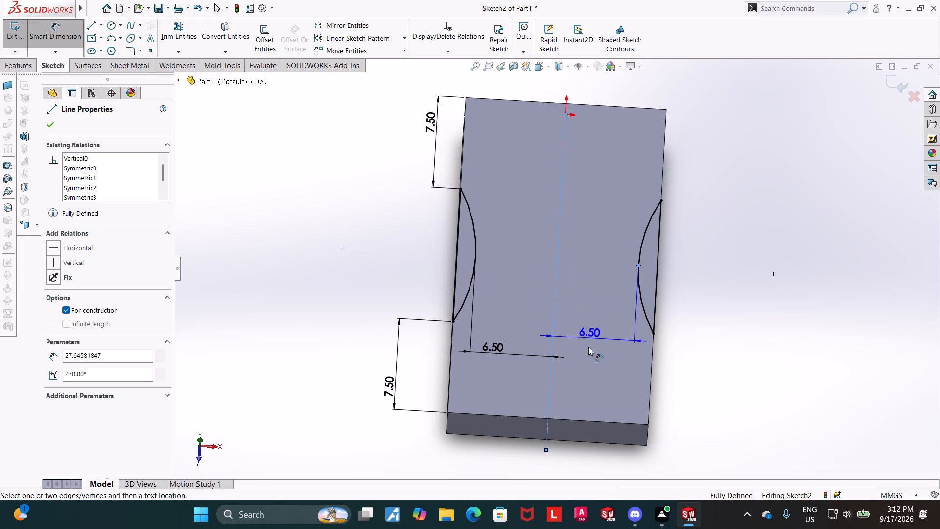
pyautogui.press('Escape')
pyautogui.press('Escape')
# Exit the sketch and cut-extrude both closed arc profiles through the wedge with a blind depth of 16 mm.
pyautogui.moveTo(767, 315); pyautogui.dragTo(751, 277, button='middle')
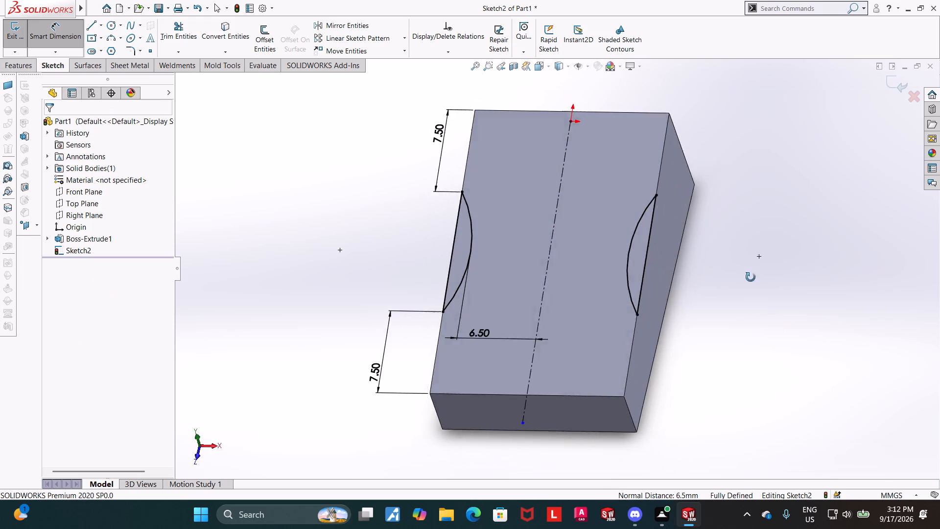
pyautogui.moveTo(751, 277); pyautogui.dragTo(728, 297, button='middle')
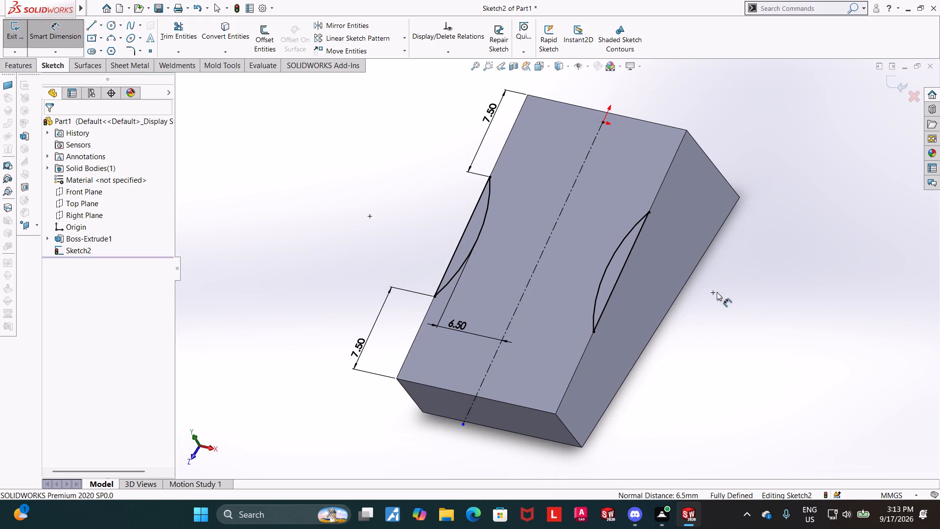
pyautogui.click(892, 87)
pyautogui.moveTo(729, 312); pyautogui.dragTo(745, 275, button='middle')
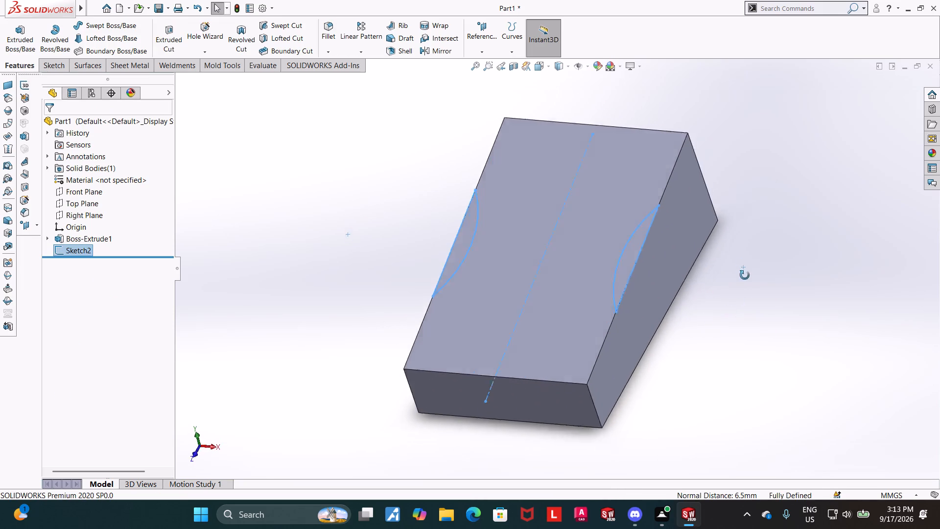
pyautogui.moveTo(745, 275); pyautogui.dragTo(727, 261, button='middle')
pyautogui.click(171, 36)
pyautogui.moveTo(322, 225); pyautogui.dragTo(327, 237, button='middle')
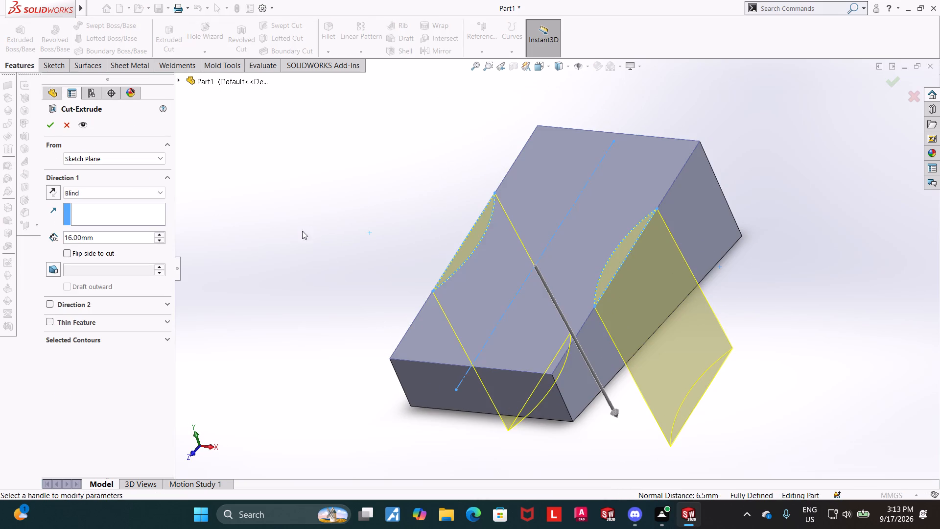
pyautogui.click(48, 129)
# Open a new sketch on the sloped face and orient the view normal to it.
pyautogui.click(269, 237)
pyautogui.moveTo(273, 245); pyautogui.dragTo(298, 245, button='middle')
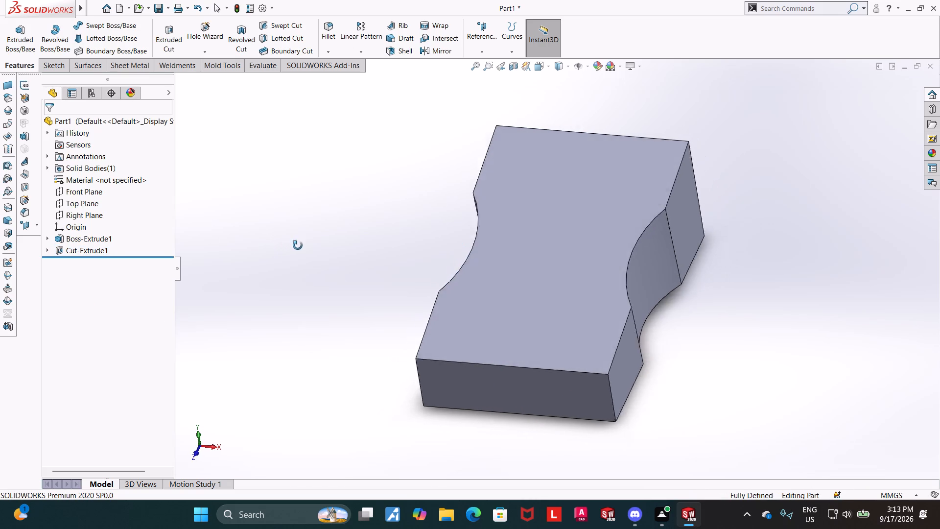
pyautogui.moveTo(298, 245); pyautogui.dragTo(329, 257, button='middle')
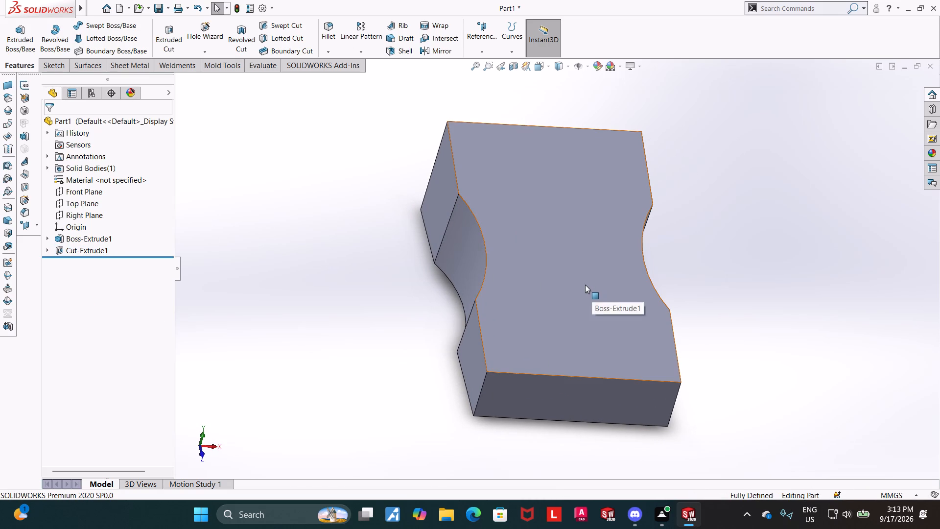
pyautogui.moveTo(799, 349); pyautogui.dragTo(773, 334, button='middle')
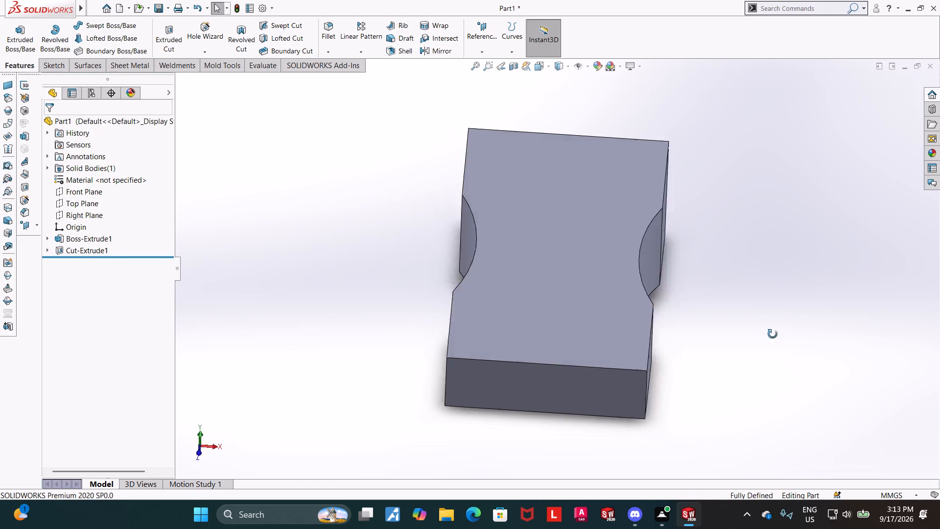
pyautogui.moveTo(773, 334); pyautogui.dragTo(755, 334, button='middle')
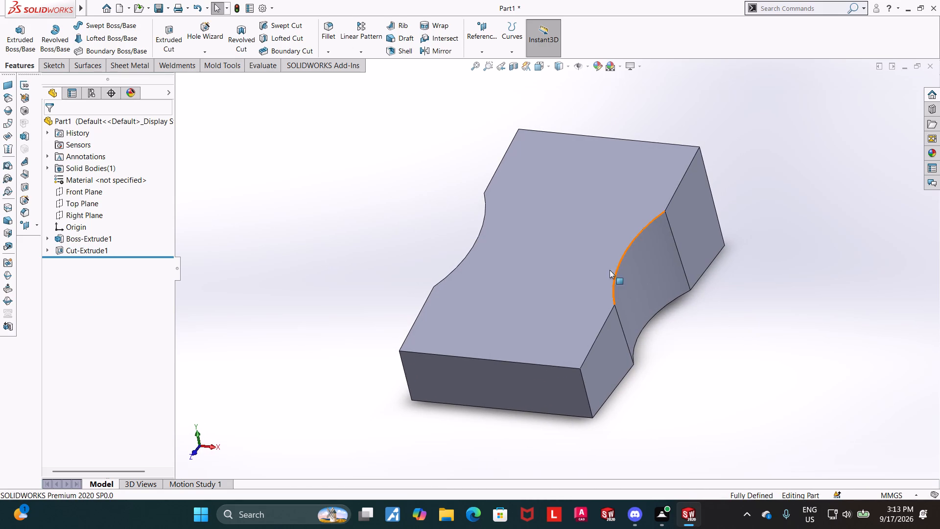
pyautogui.click(533, 233)
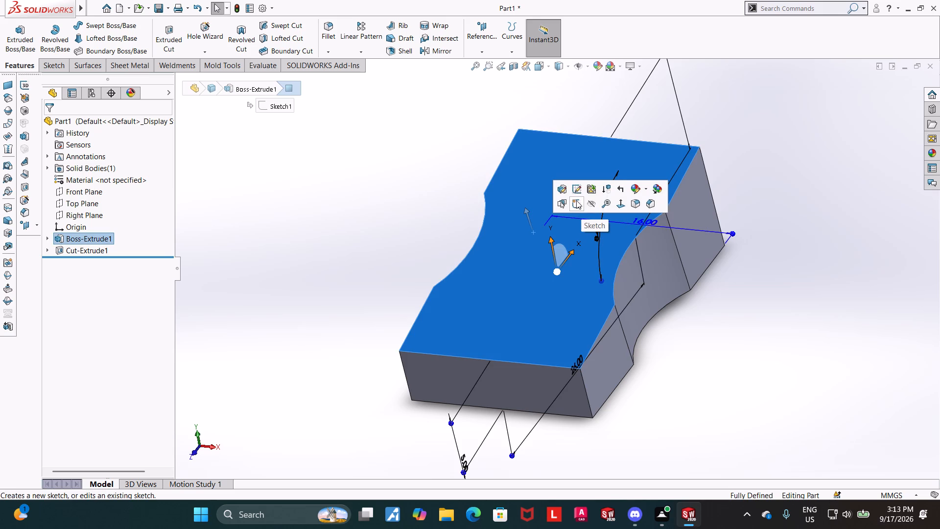
pyautogui.click(576, 200)
pyautogui.click(98, 263)
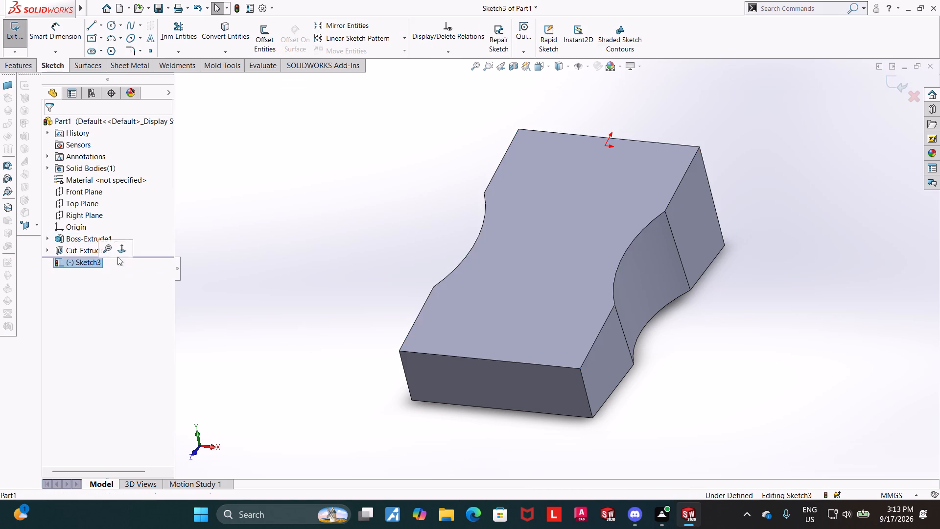
pyautogui.click(123, 253)
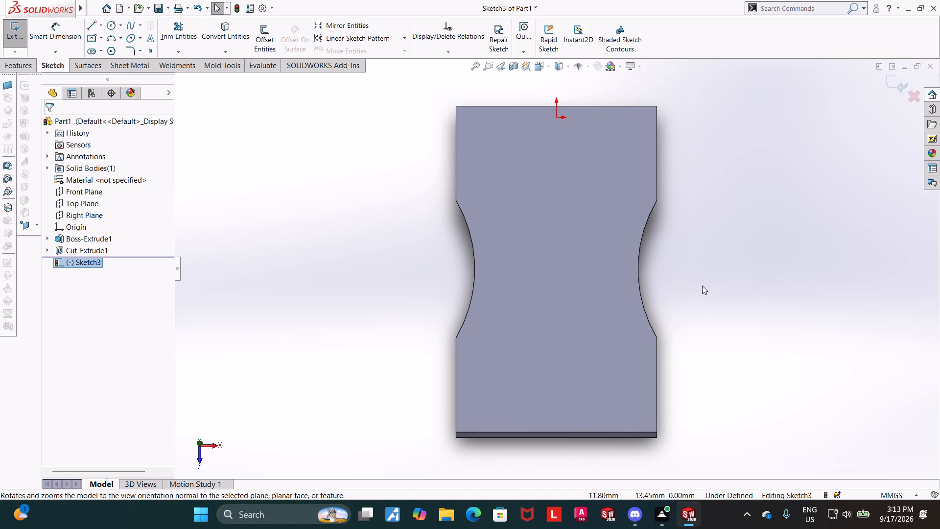
# Sketch three small separate circles centred along the upper half of the left concave cutout edge.
pyautogui.click(112, 26)
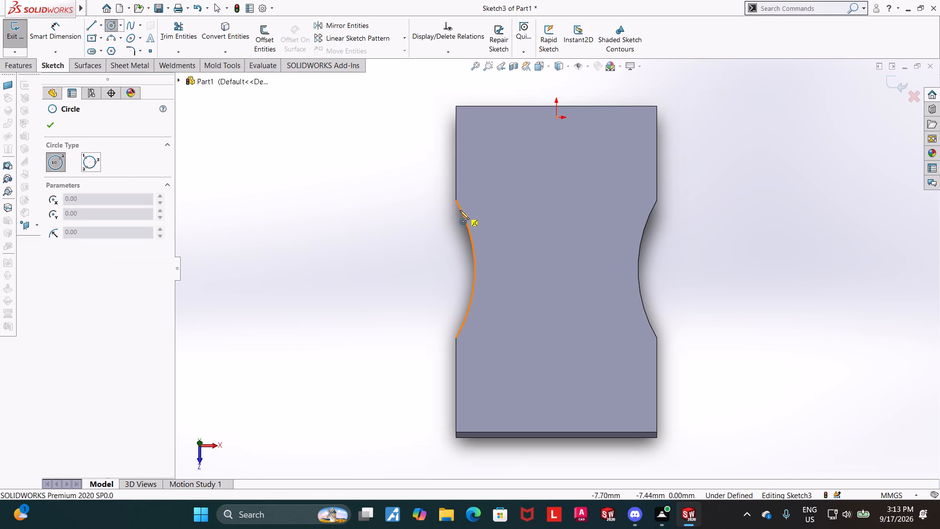
pyautogui.click(463, 214)
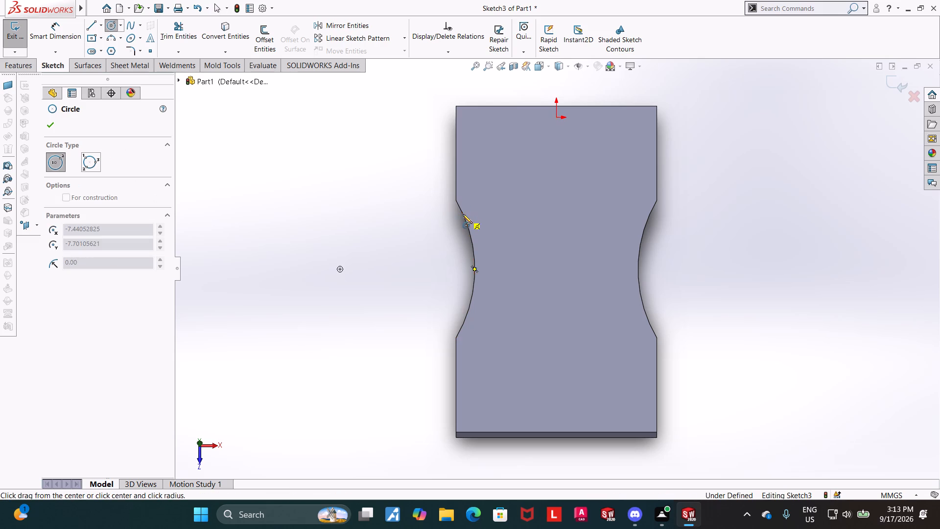
pyautogui.click(470, 211)
pyautogui.press('Escape')
pyautogui.press('Escape')
pyautogui.press('Escape')
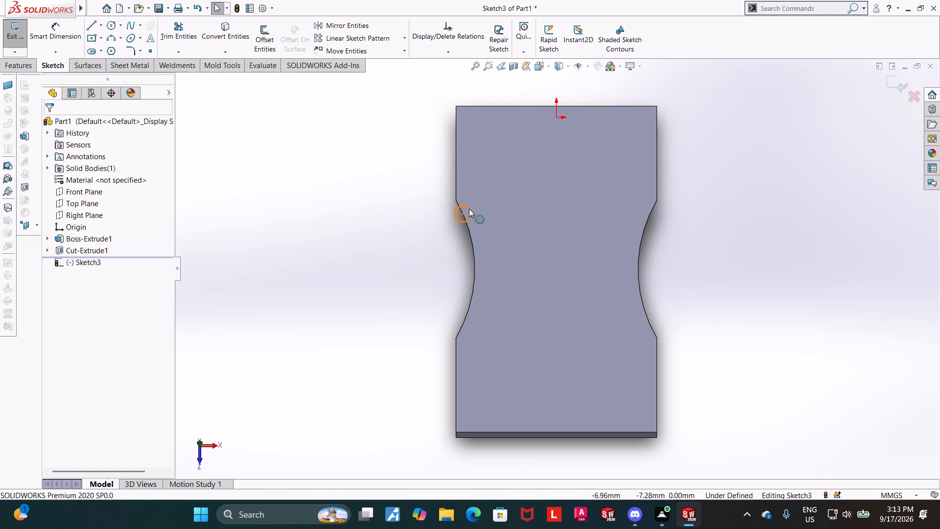
pyautogui.click(113, 26)
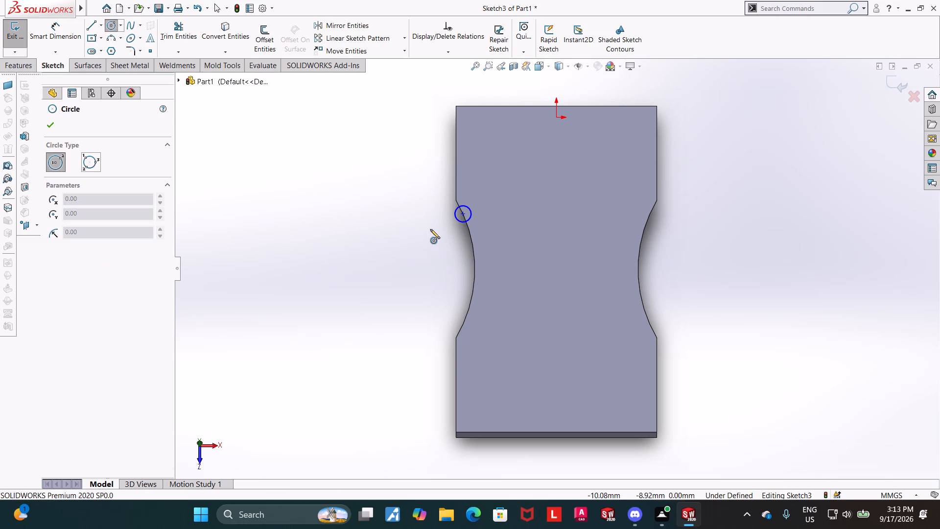
pyautogui.click(470, 238)
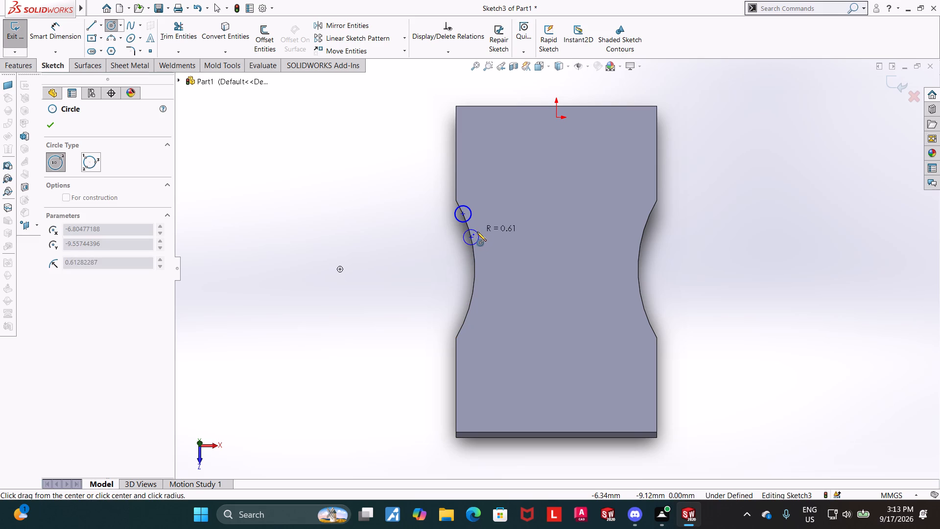
pyautogui.click(478, 231)
pyautogui.press('Escape')
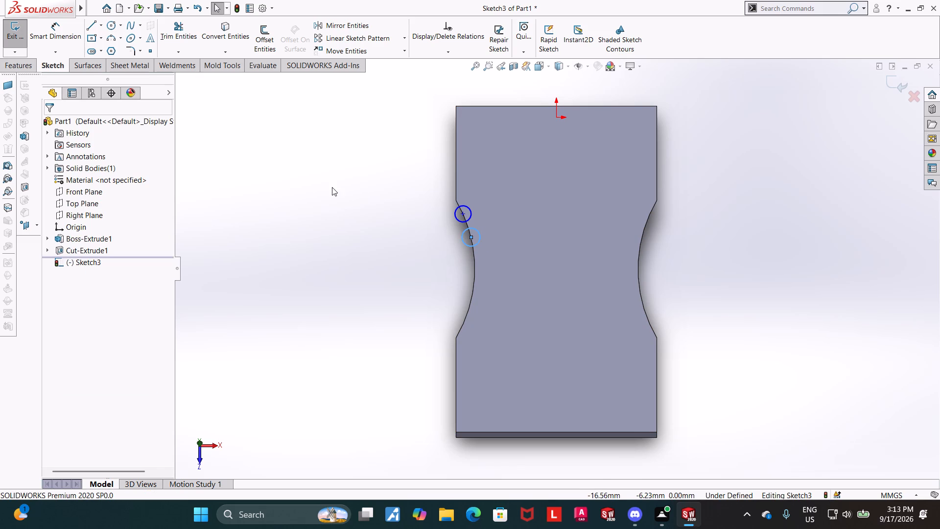
pyautogui.click(110, 29)
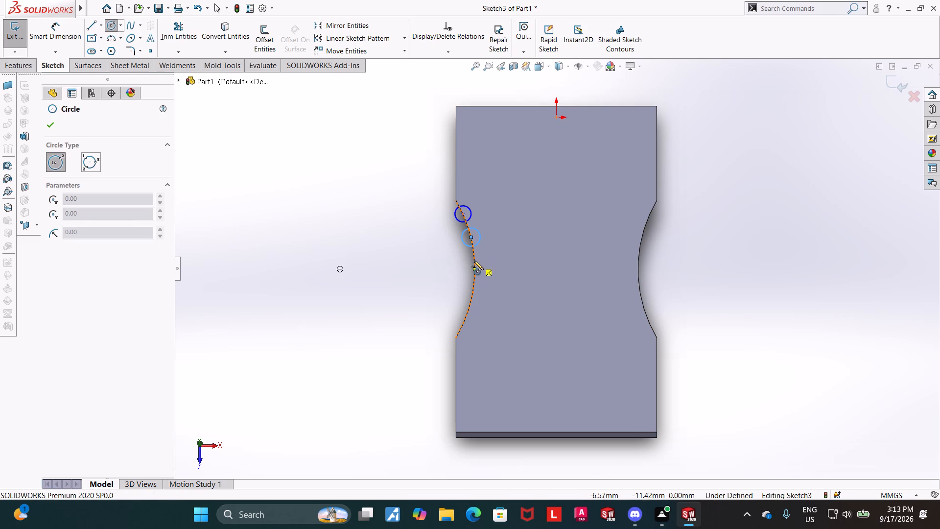
pyautogui.click(473, 260)
pyautogui.click(484, 259)
pyautogui.press('Escape')
pyautogui.press('Escape')
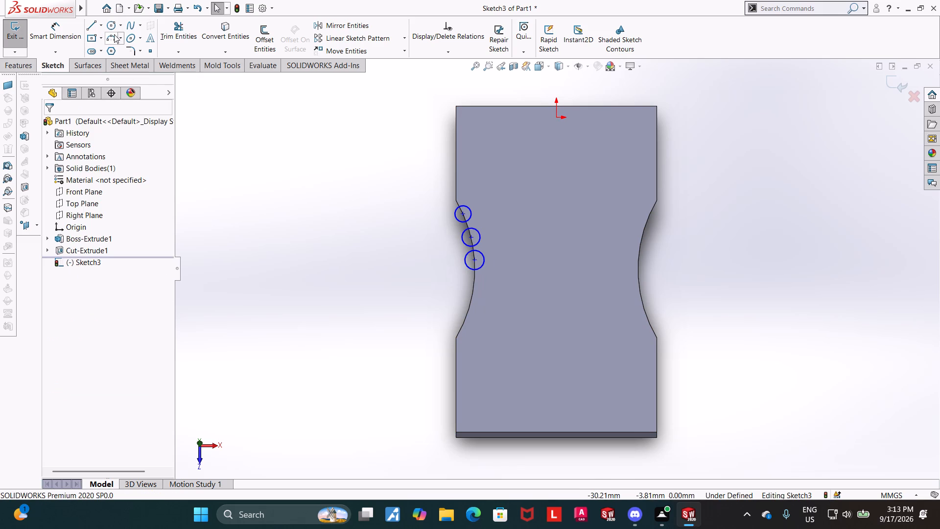
# Sketch three more small circles centred along the lower half of the same concave edge, the lowest about 0.45 mm in radius.
pyautogui.click(111, 28)
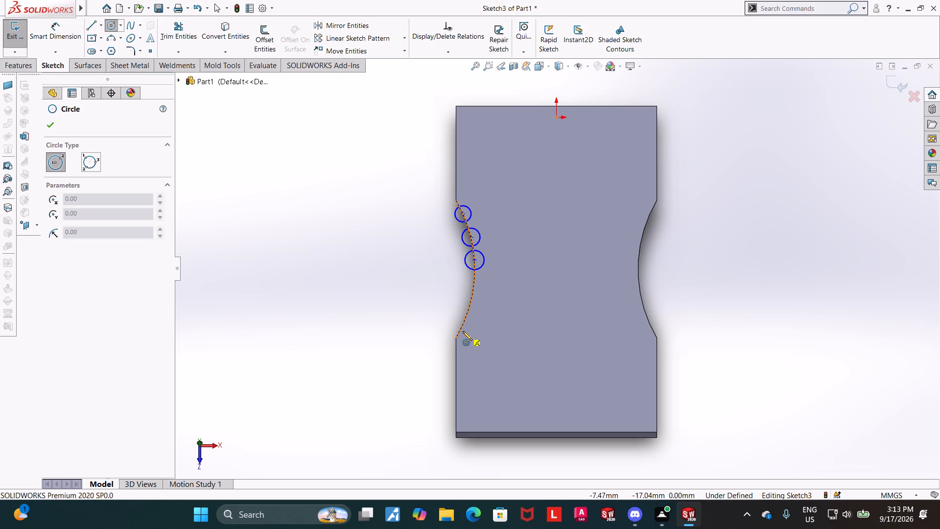
pyautogui.click(460, 332)
pyautogui.doubleClick(465, 327)
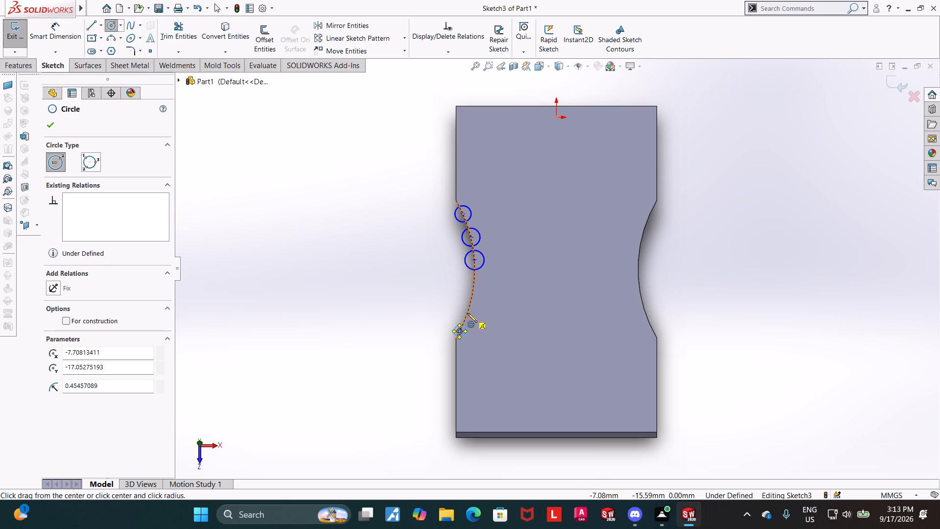
pyautogui.press('Escape')
pyautogui.click(107, 29)
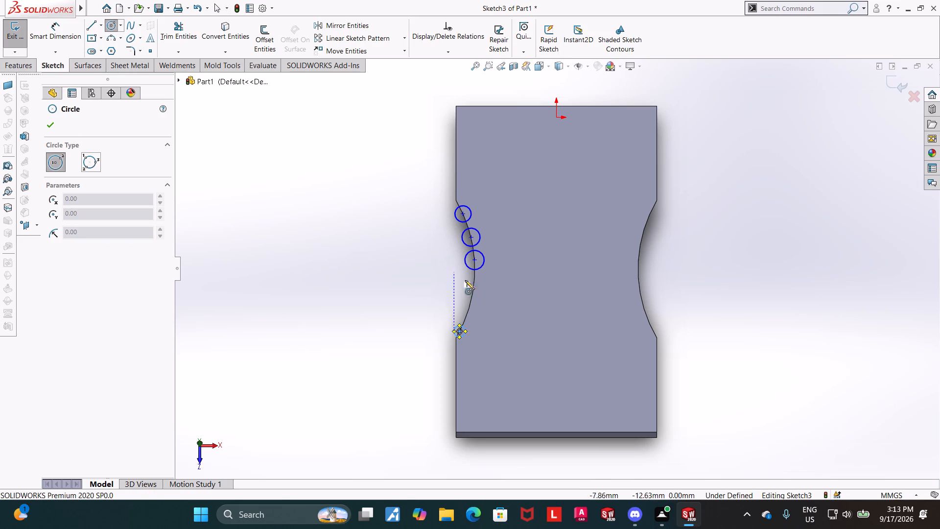
pyautogui.click(468, 312)
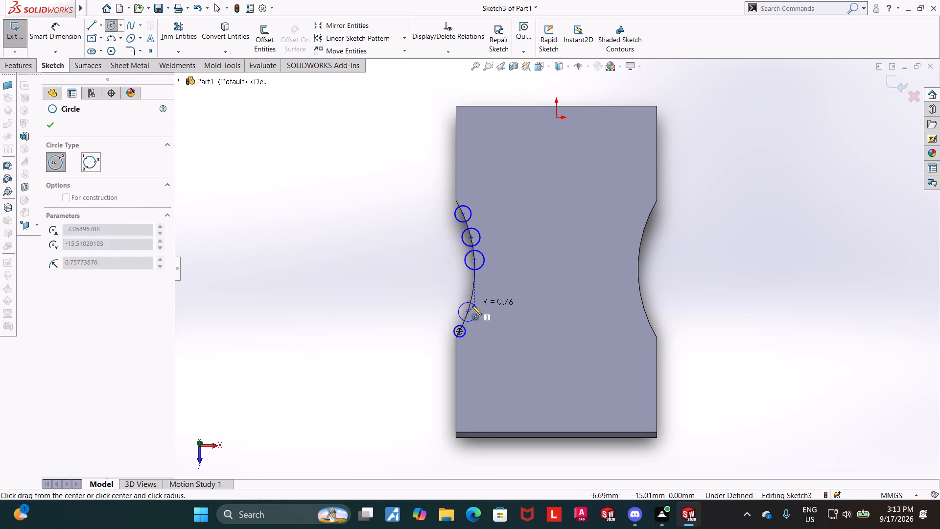
pyautogui.click(472, 306)
pyautogui.click(472, 295)
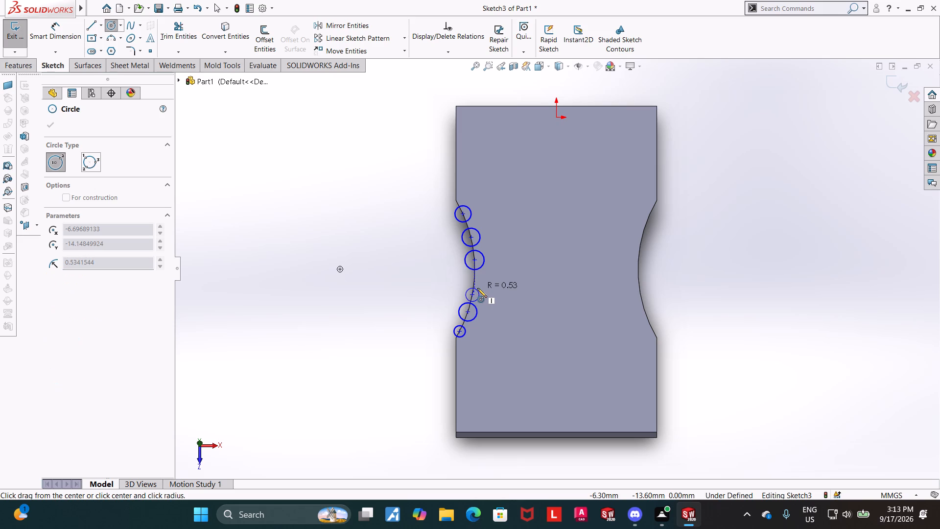
pyautogui.press('Escape')
pyautogui.click(109, 26)
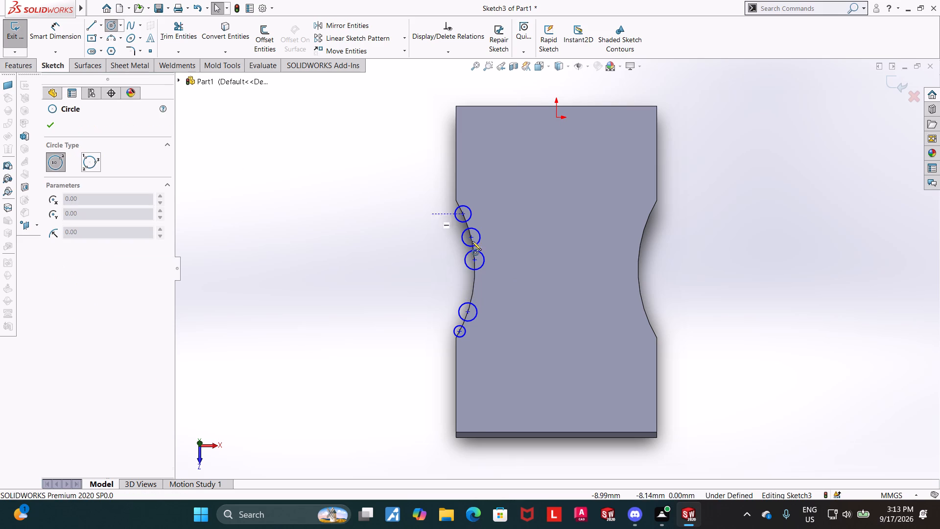
pyautogui.click(473, 289)
pyautogui.click(480, 282)
pyautogui.press('Escape')
pyautogui.press('Escape')
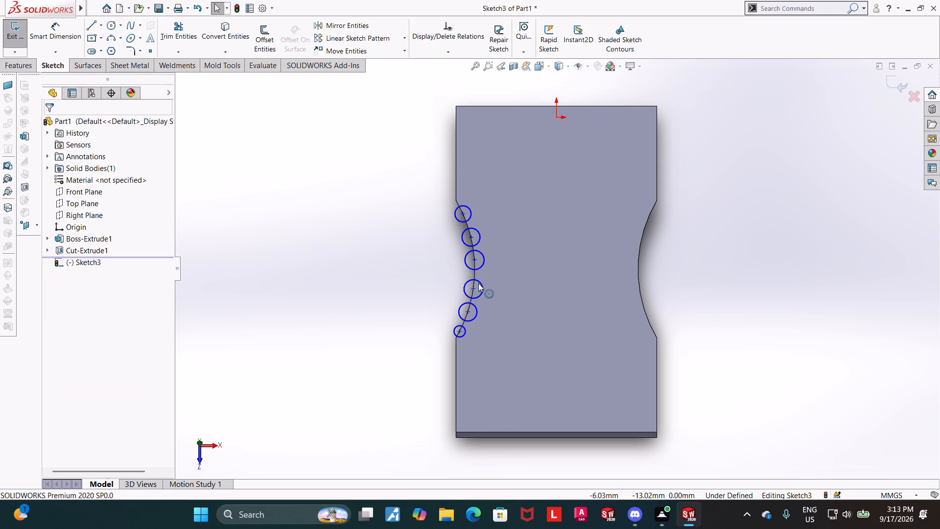
# Apply an Equal relation to all six circles on the left concave edge.
pyautogui.click(467, 331)
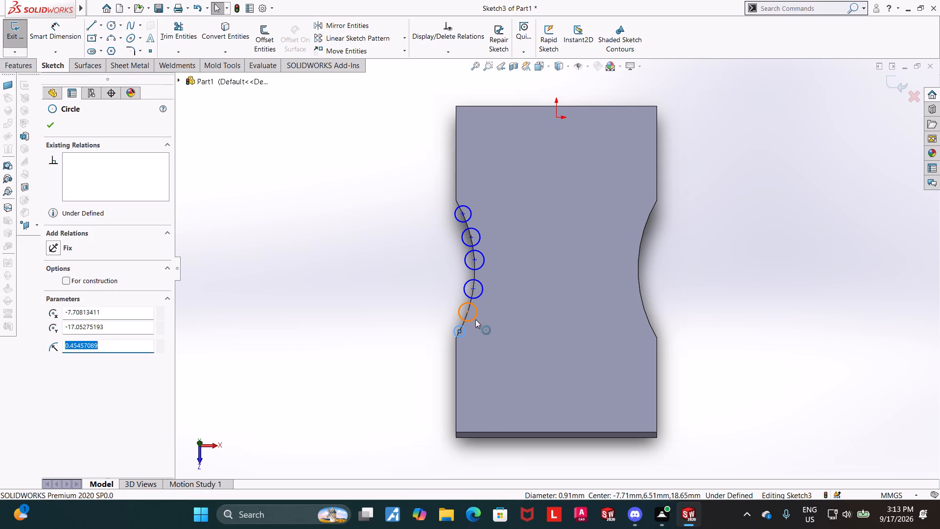
pyautogui.keyDown('ctrl'); pyautogui.click(475, 319); pyautogui.keyUp('ctrl')
pyautogui.keyDown('ctrl'); pyautogui.click(480, 292); pyautogui.keyUp('ctrl')
pyautogui.keyDown('ctrl'); pyautogui.click(482, 263); pyautogui.keyUp('ctrl')
pyautogui.keyDown('ctrl'); pyautogui.click(477, 238); pyautogui.keyUp('ctrl')
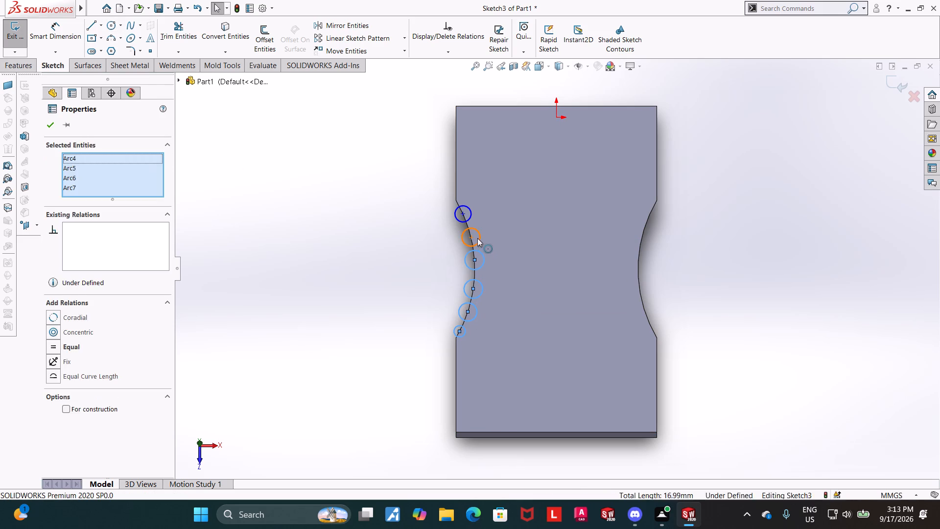
pyautogui.keyDown('ctrl'); pyautogui.click(470, 214); pyautogui.keyUp('ctrl')
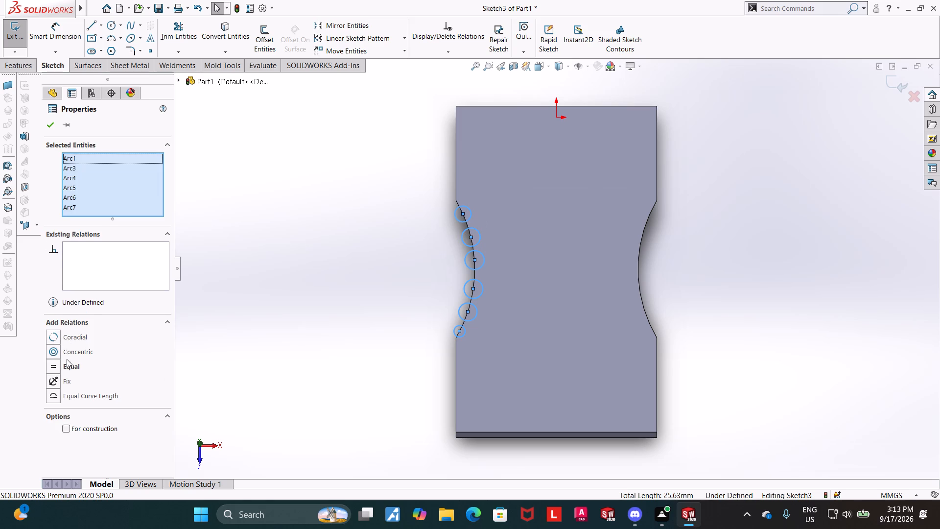
pyautogui.click(54, 365)
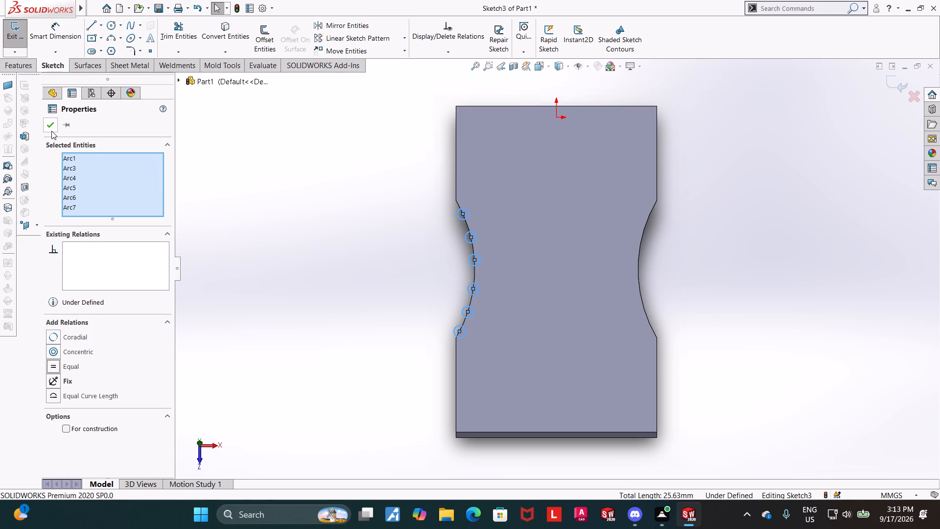
pyautogui.click(51, 130)
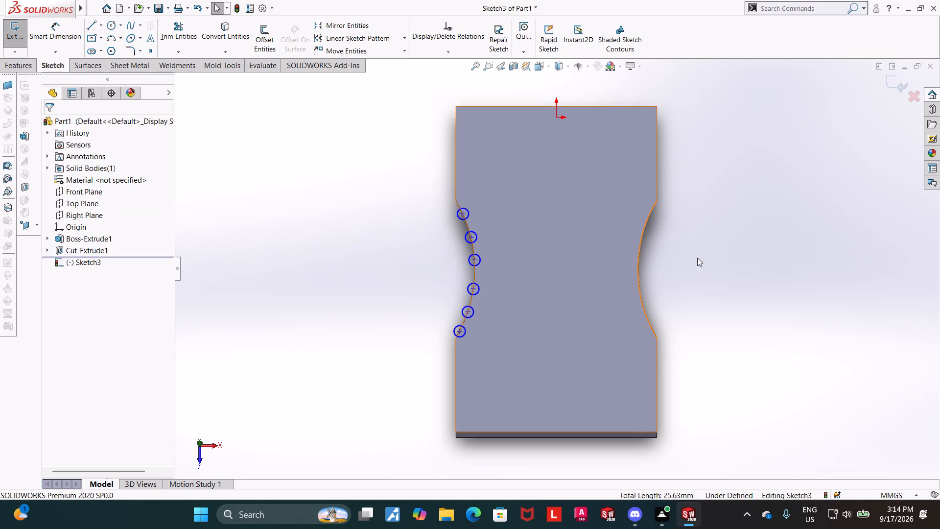
pyautogui.click(725, 266)
# Dimension the topmost circle on the concave edge with a 1 mm diameter.
pyautogui.click(50, 32)
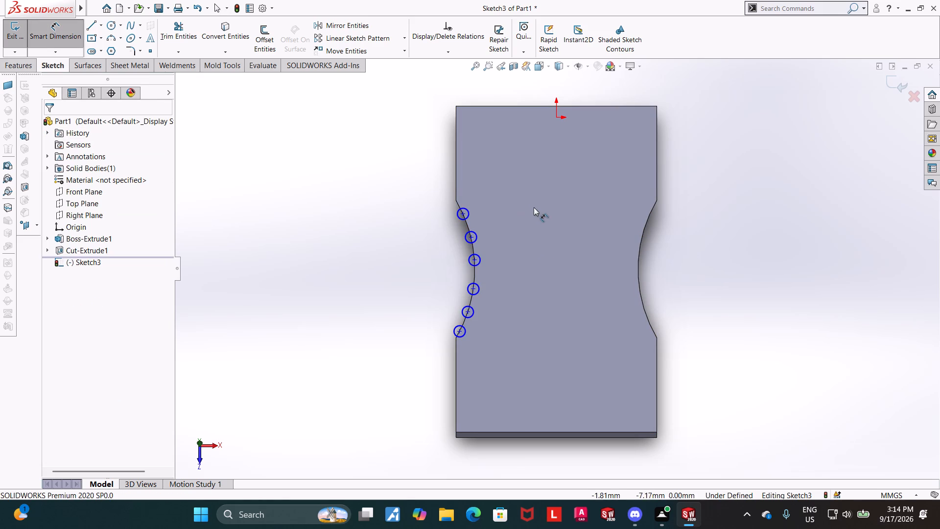
pyautogui.click(470, 211)
pyautogui.click(491, 212)
pyautogui.press('1')
pyautogui.press('Return')
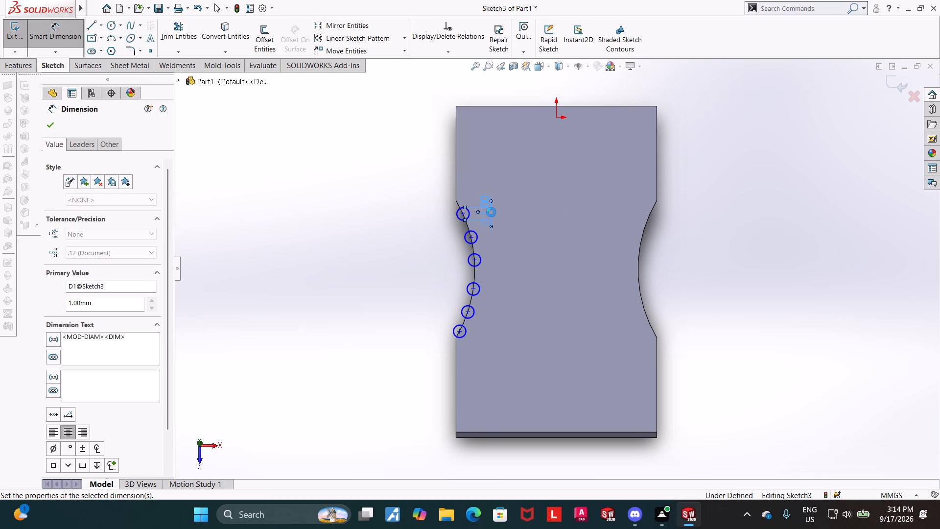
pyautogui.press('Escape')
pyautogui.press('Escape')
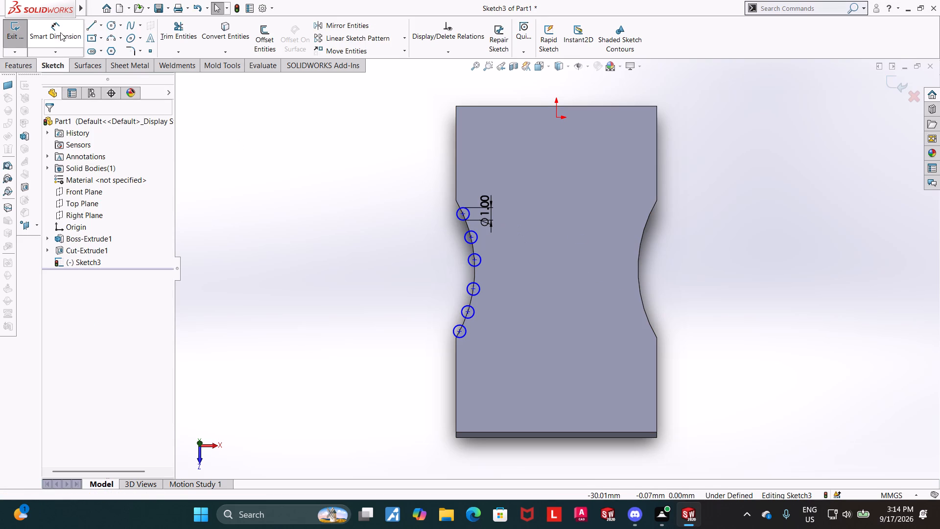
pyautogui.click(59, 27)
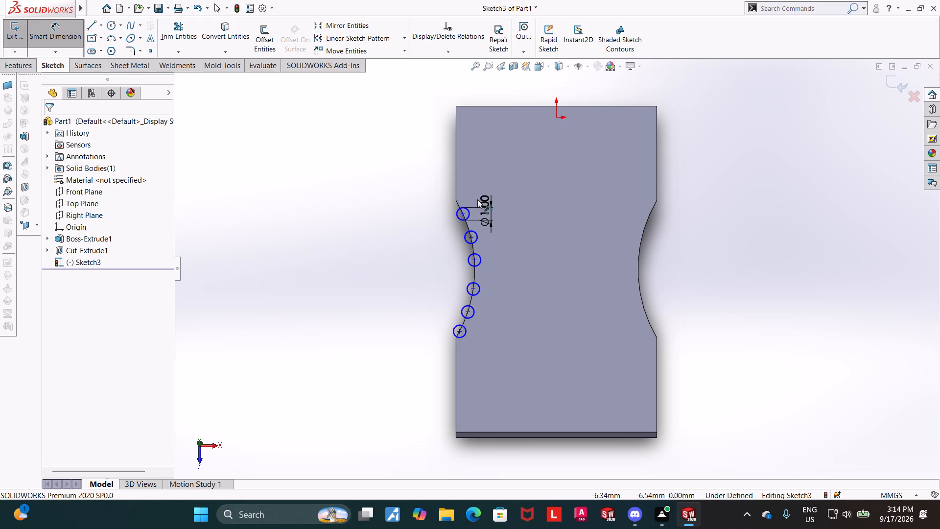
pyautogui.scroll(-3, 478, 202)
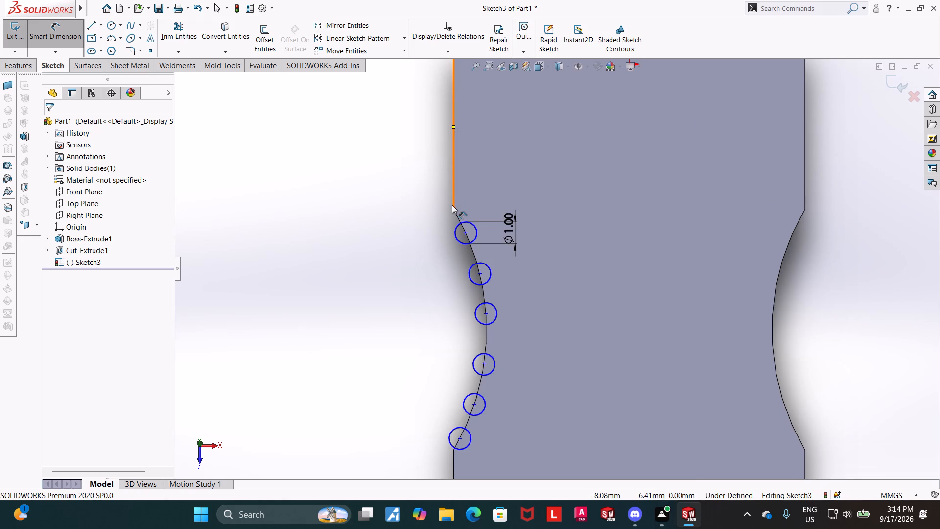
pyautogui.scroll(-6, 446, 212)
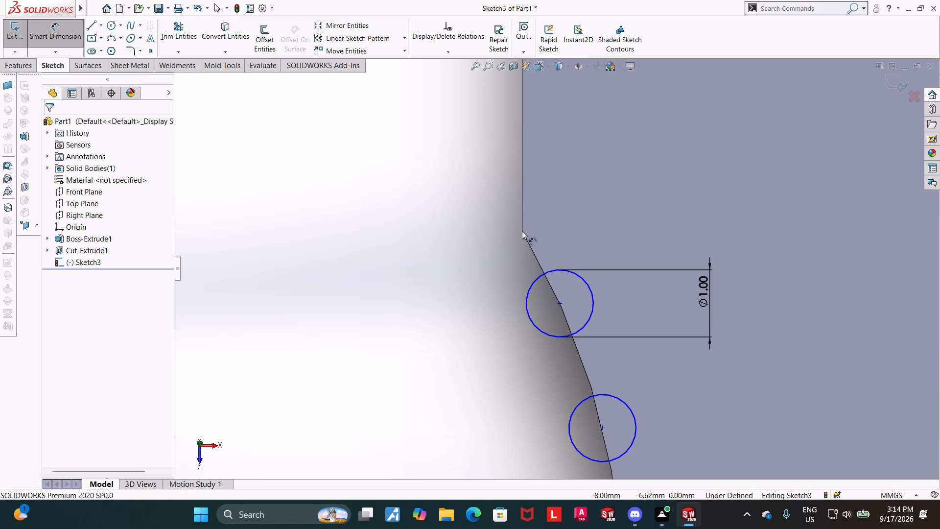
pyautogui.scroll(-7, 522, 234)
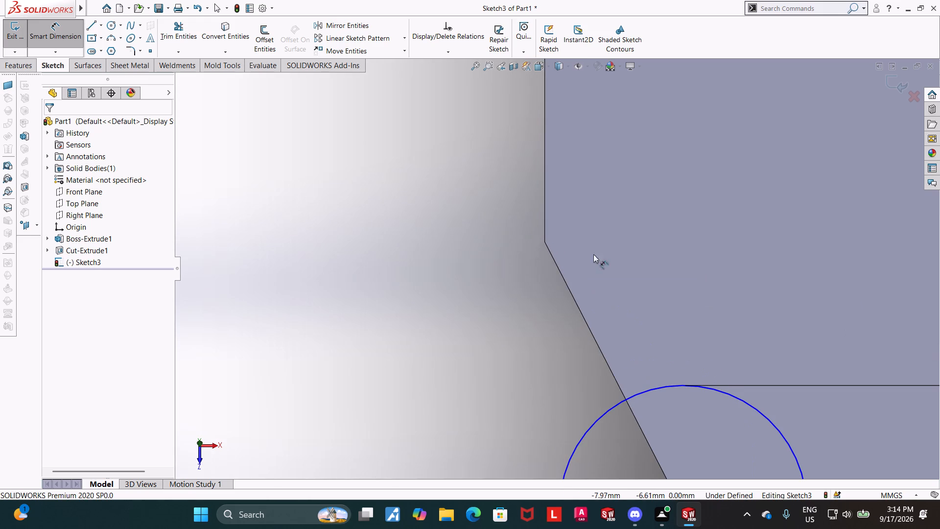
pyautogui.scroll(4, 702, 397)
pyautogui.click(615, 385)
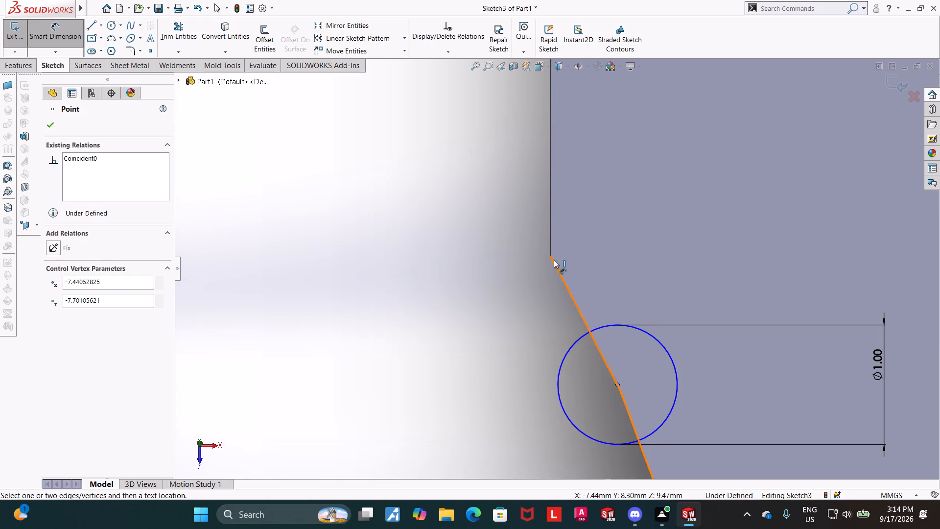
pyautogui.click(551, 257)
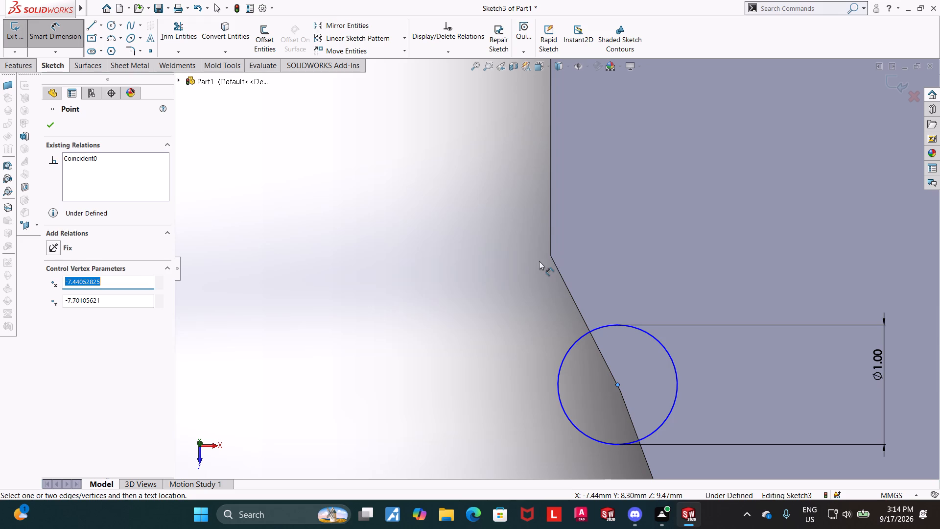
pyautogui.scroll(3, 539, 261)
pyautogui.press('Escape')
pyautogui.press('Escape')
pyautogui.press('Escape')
# Dimension the distance from the left cutout's upper corner to the topmost circle's centre as 1.65 mm.
pyautogui.click(52, 36)
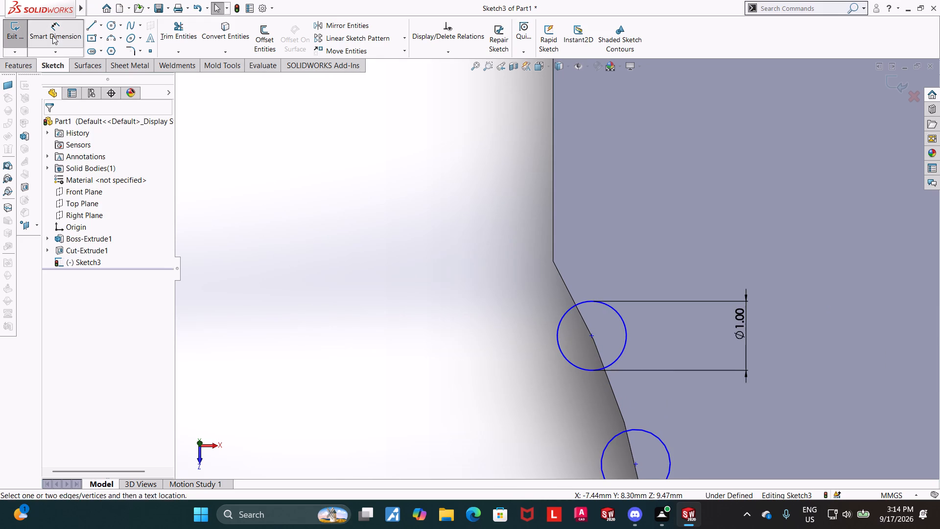
pyautogui.click(553, 261)
pyautogui.click(591, 336)
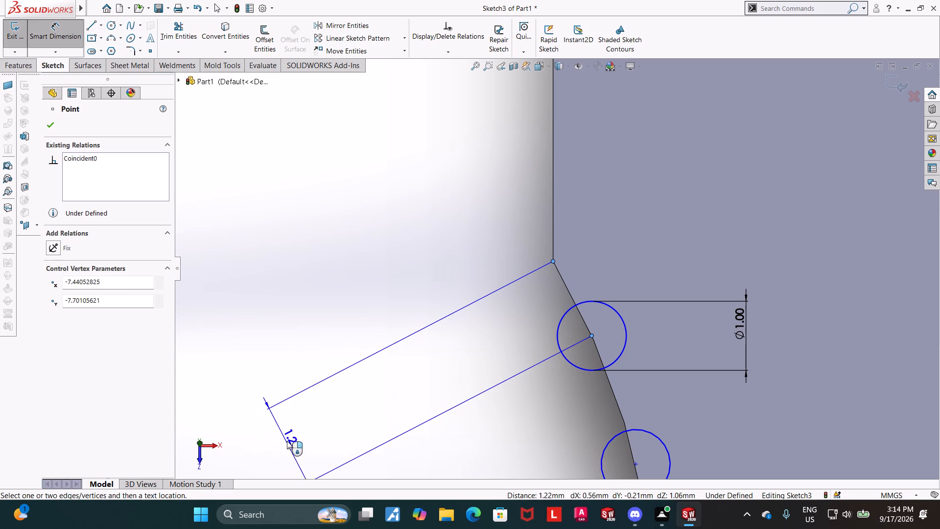
pyautogui.scroll(3, 290, 435)
pyautogui.click(314, 402)
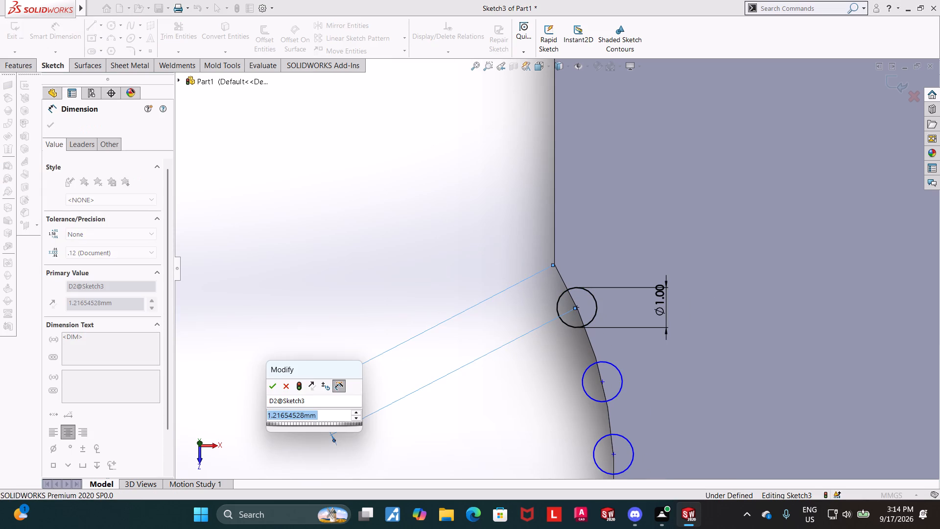
pyautogui.write('1.6')
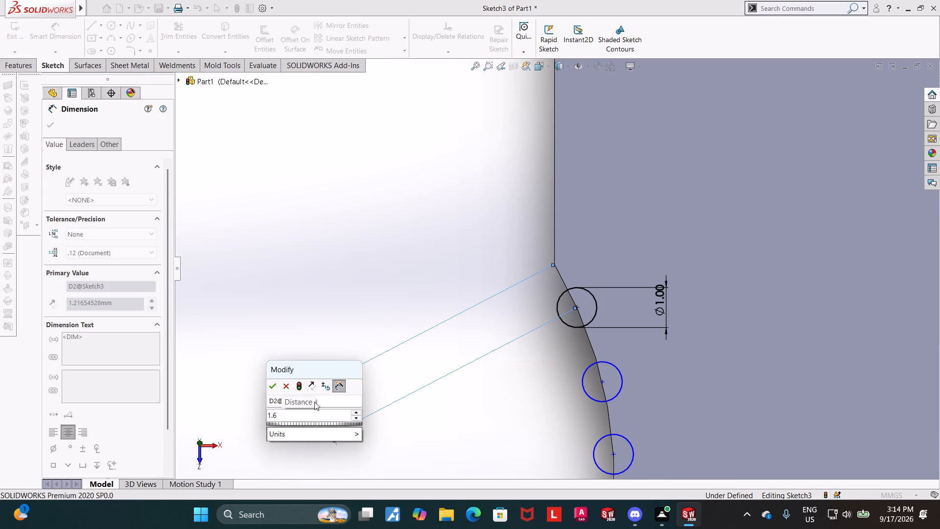
pyautogui.press('5')
pyautogui.press('Return')
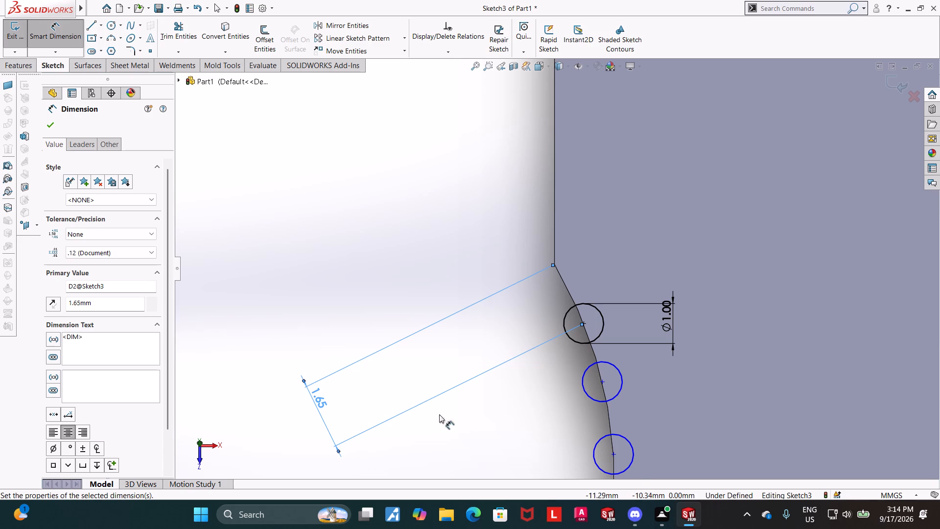
# Dimension the centre distance between the topmost and second circles on the left cutout edge as 1.65 mm.
pyautogui.scroll(3, 471, 413)
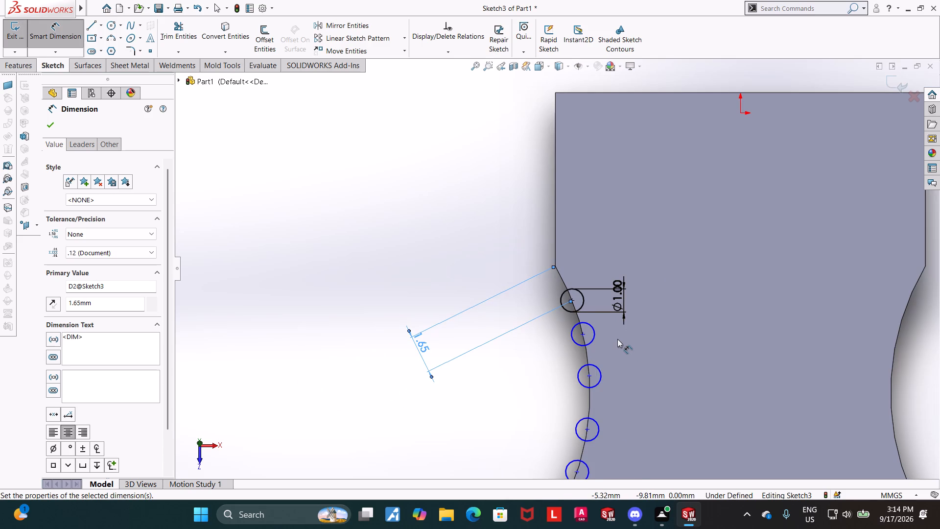
pyautogui.click(573, 301)
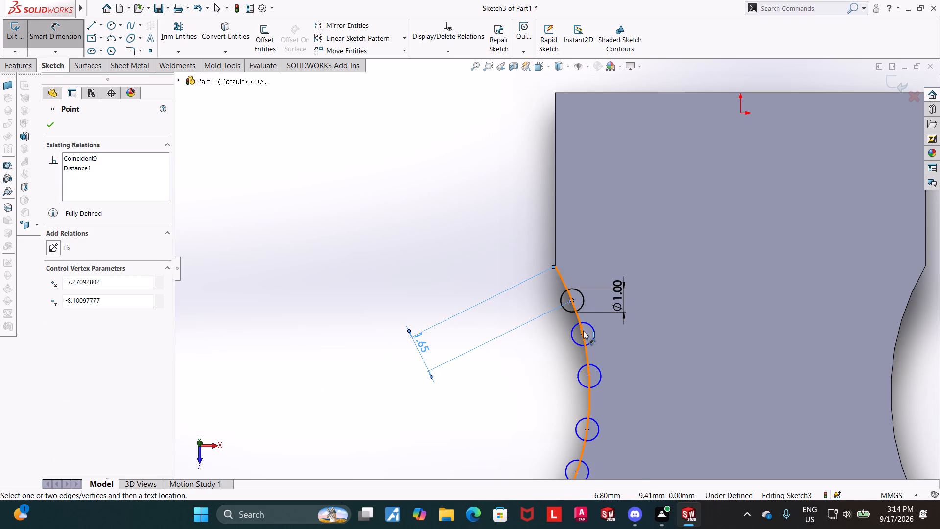
pyautogui.click(584, 336)
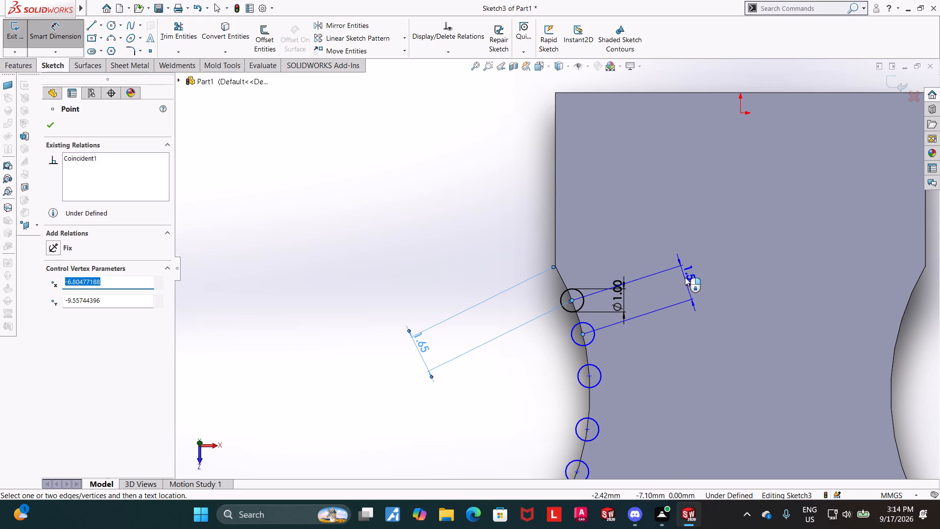
pyautogui.click(686, 277)
pyautogui.write('1.65')
pyautogui.press('Return')
pyautogui.press('Escape')
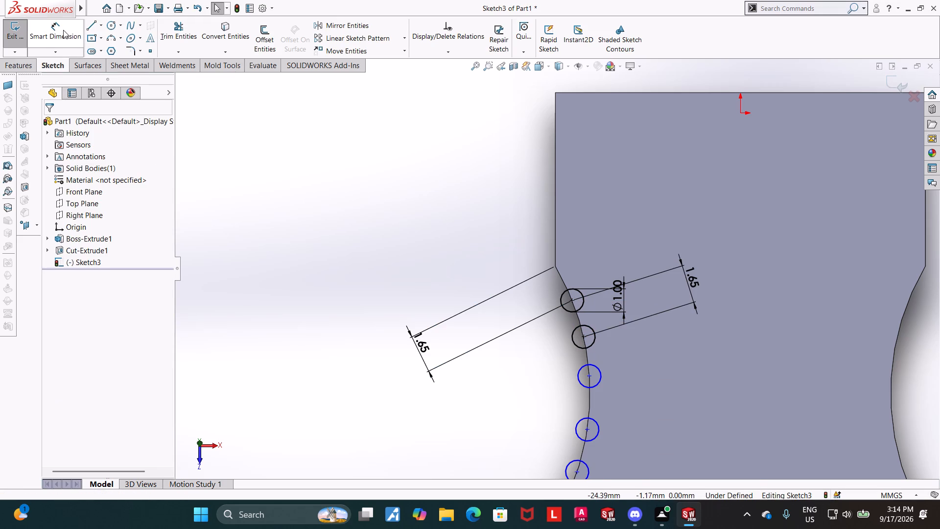
# Dimension the centre distance between the second and third circles from the top as 1.65 mm.
pyautogui.click(63, 30)
pyautogui.click(585, 338)
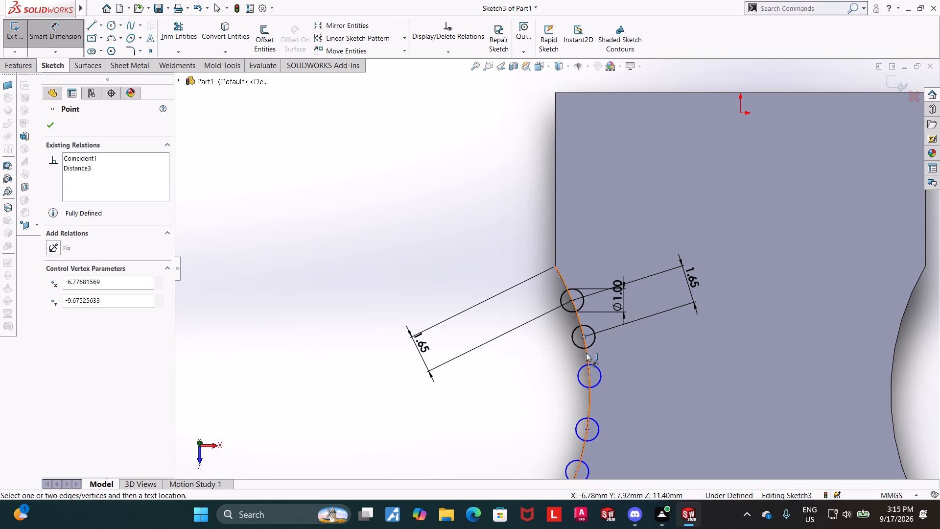
pyautogui.click(590, 376)
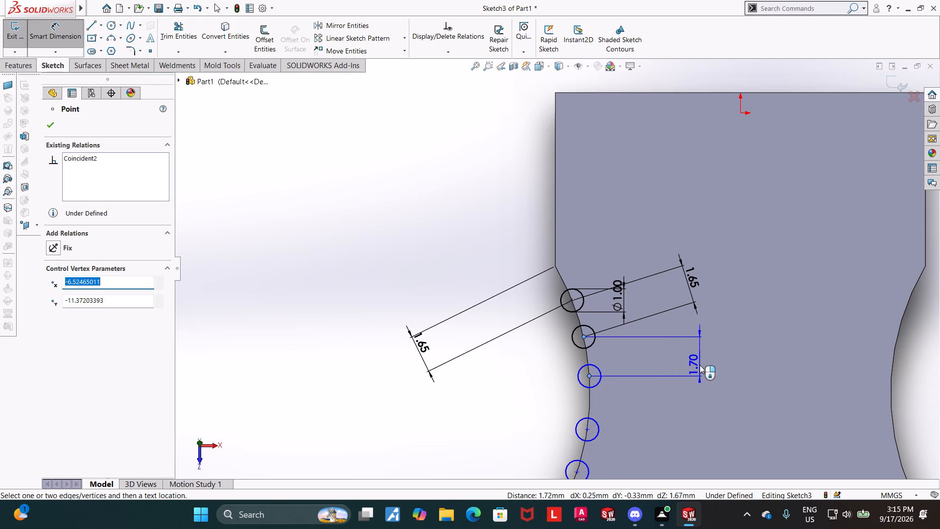
pyautogui.click(700, 365)
pyautogui.write('1.65')
pyautogui.press('Return')
pyautogui.press('Escape')
# Dimension the centre distance between the third and fourth circles from the top as 1.65 mm.
pyautogui.scroll(5, 734, 338)
pyautogui.scroll(-1, 599, 347)
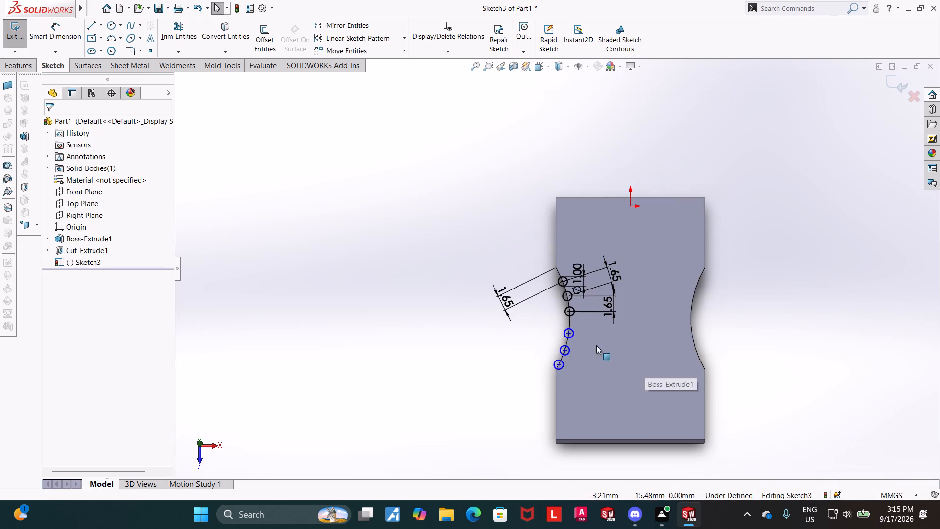
pyautogui.scroll(-1, 596, 345)
pyautogui.click(62, 37)
pyautogui.scroll(-2, 539, 283)
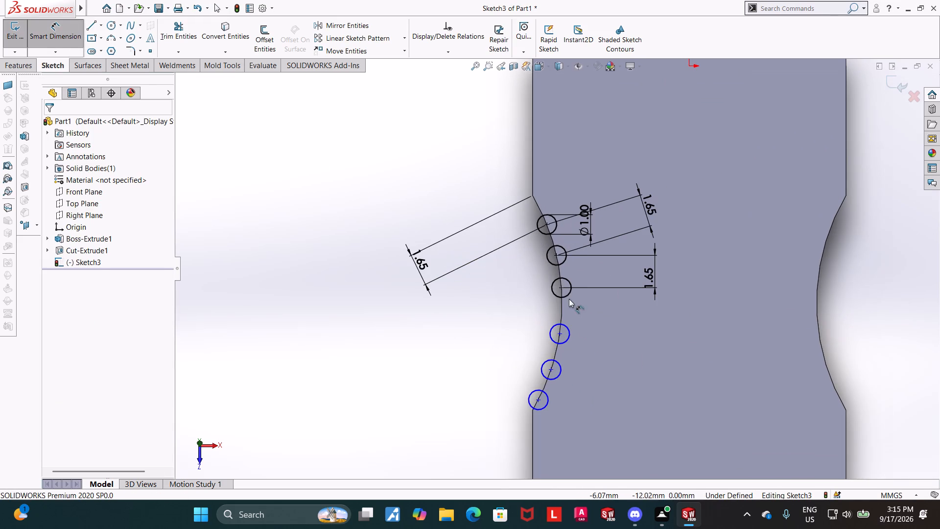
pyautogui.click(560, 288)
pyautogui.click(558, 334)
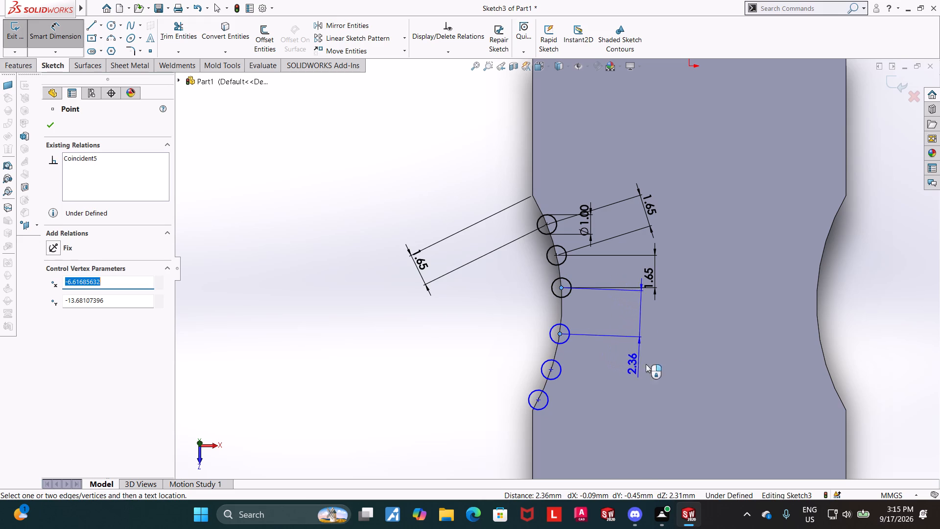
pyautogui.click(656, 353)
pyautogui.write('1.65')
pyautogui.press('Return')
pyautogui.press('Escape')
pyautogui.press('Escape')
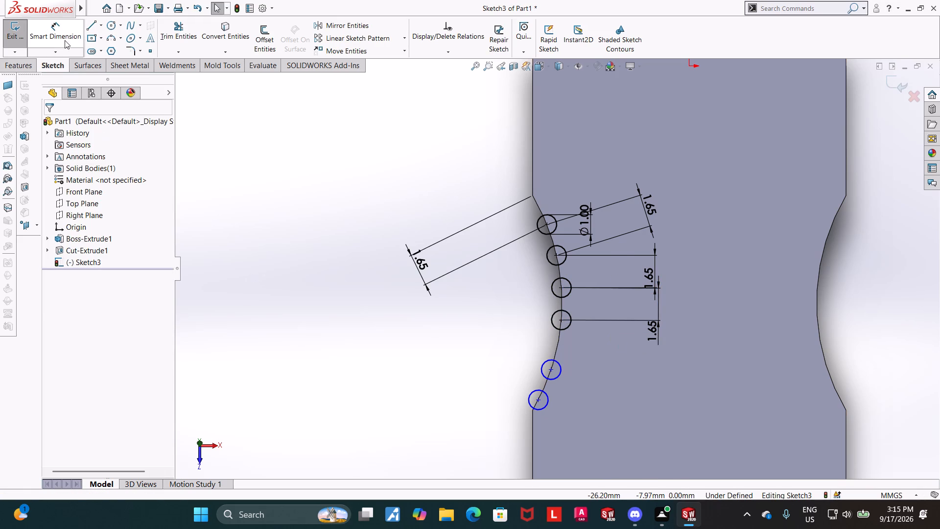
# Dimension the centre distance between the fourth and fifth circles from the top as 1.65 mm.
pyautogui.click(76, 29)
pyautogui.click(561, 321)
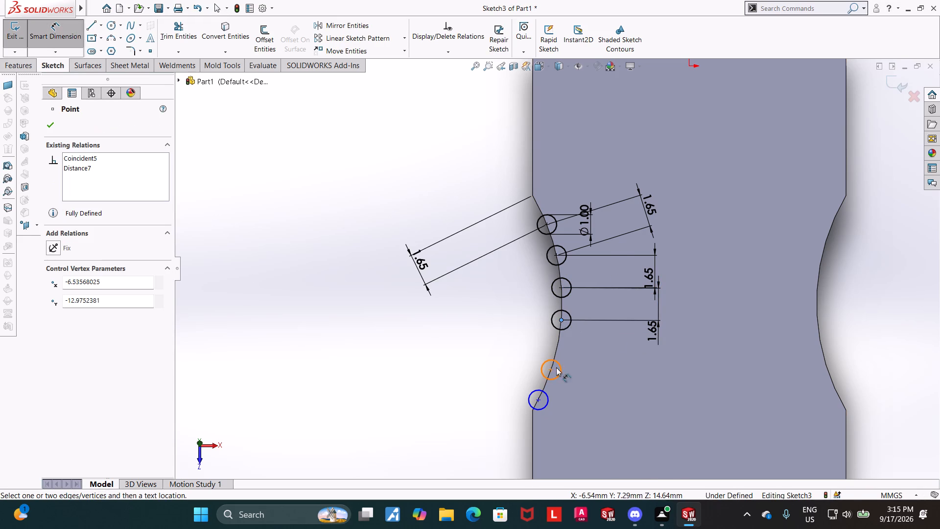
pyautogui.click(550, 371)
pyautogui.click(632, 408)
pyautogui.write('1.65')
pyautogui.press('Return')
pyautogui.press('Escape')
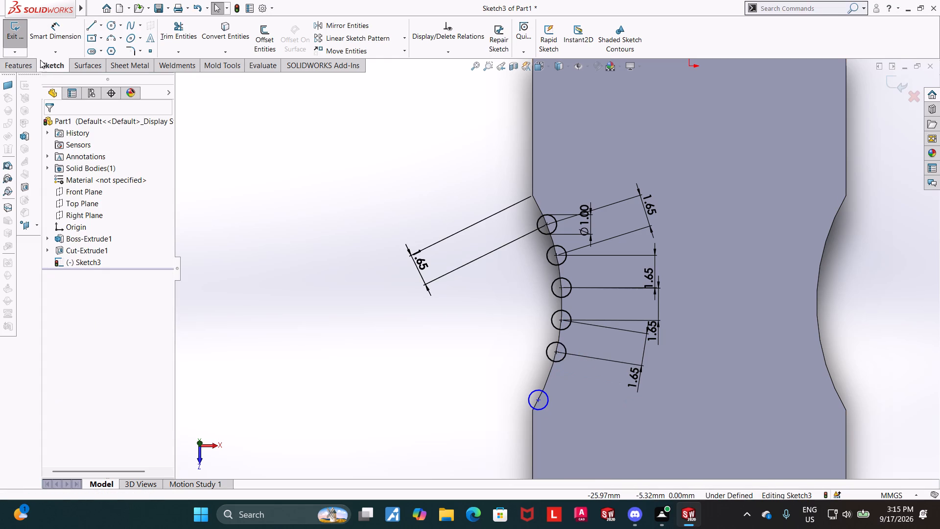
# Dimension the centre distance between the fifth circle and the lowest circle as 1.65 mm.
pyautogui.click(64, 31)
pyautogui.click(558, 354)
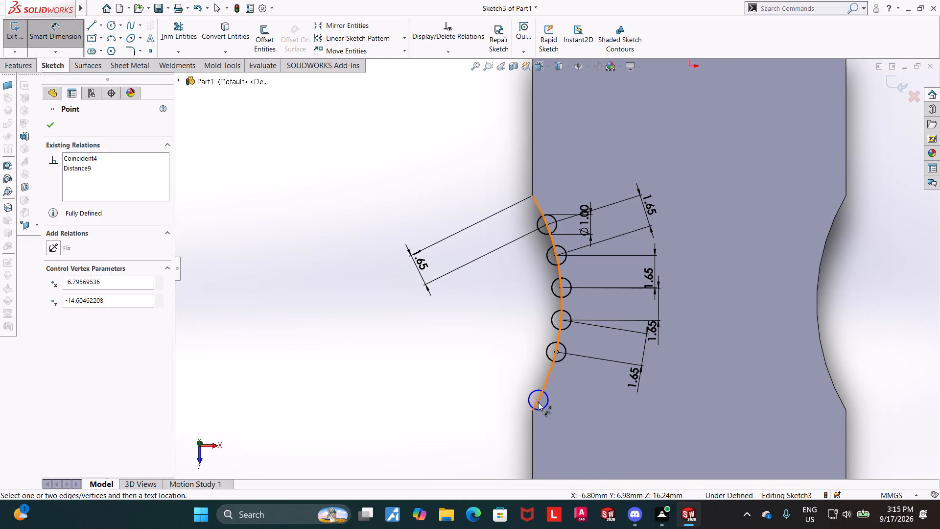
pyautogui.click(538, 402)
pyautogui.click(598, 434)
pyautogui.write('1.65')
pyautogui.press('Return')
pyautogui.press('Escape')
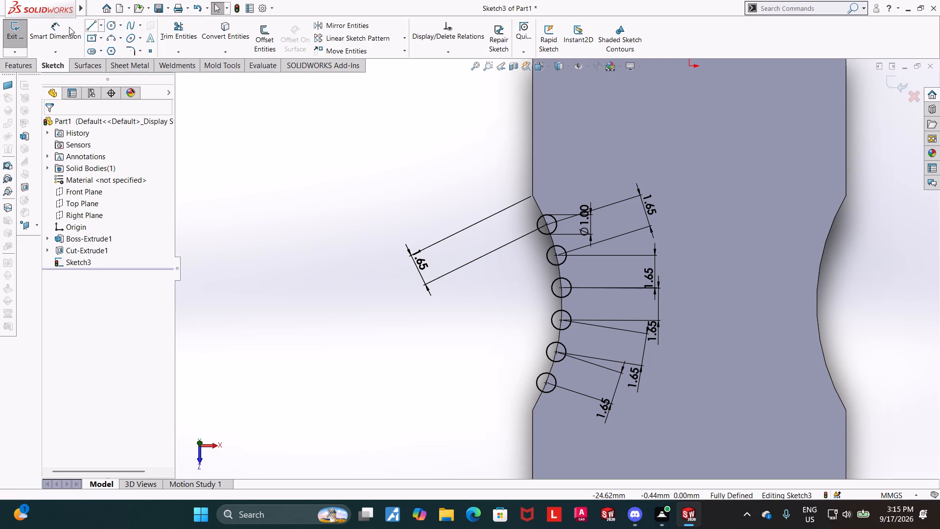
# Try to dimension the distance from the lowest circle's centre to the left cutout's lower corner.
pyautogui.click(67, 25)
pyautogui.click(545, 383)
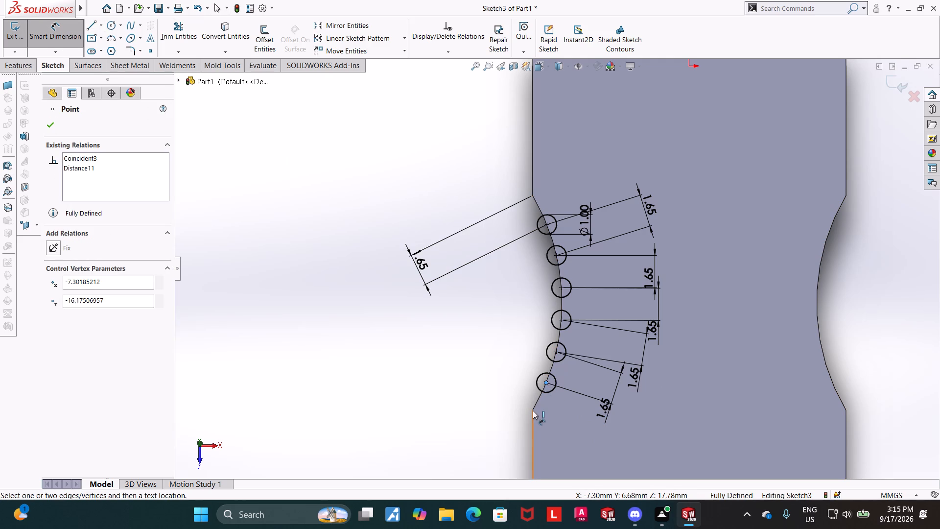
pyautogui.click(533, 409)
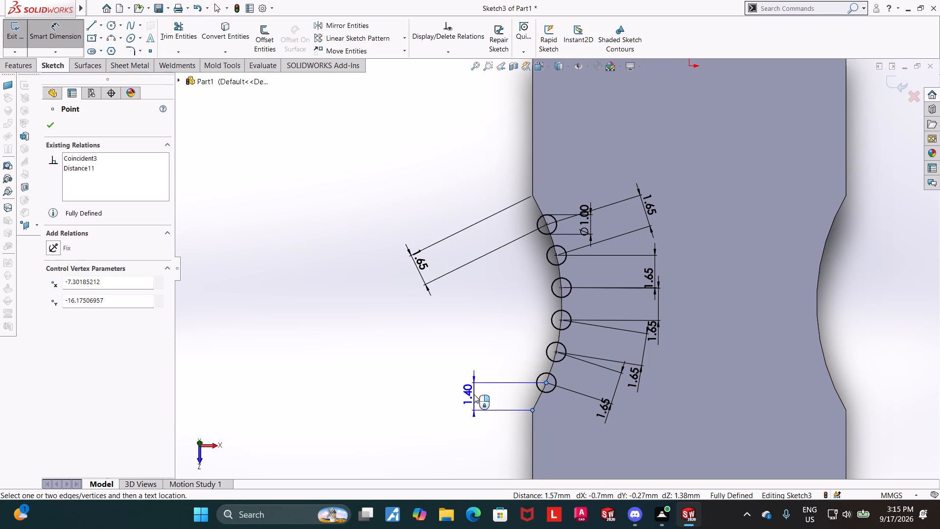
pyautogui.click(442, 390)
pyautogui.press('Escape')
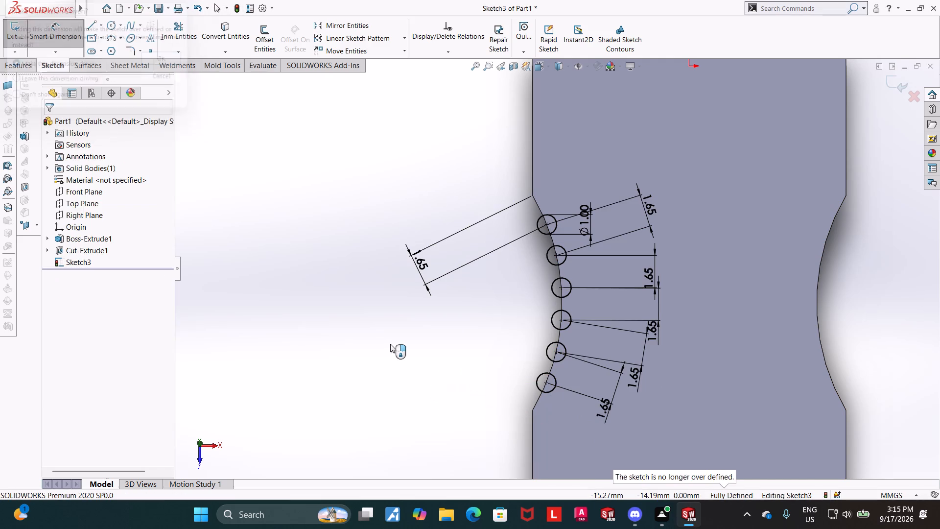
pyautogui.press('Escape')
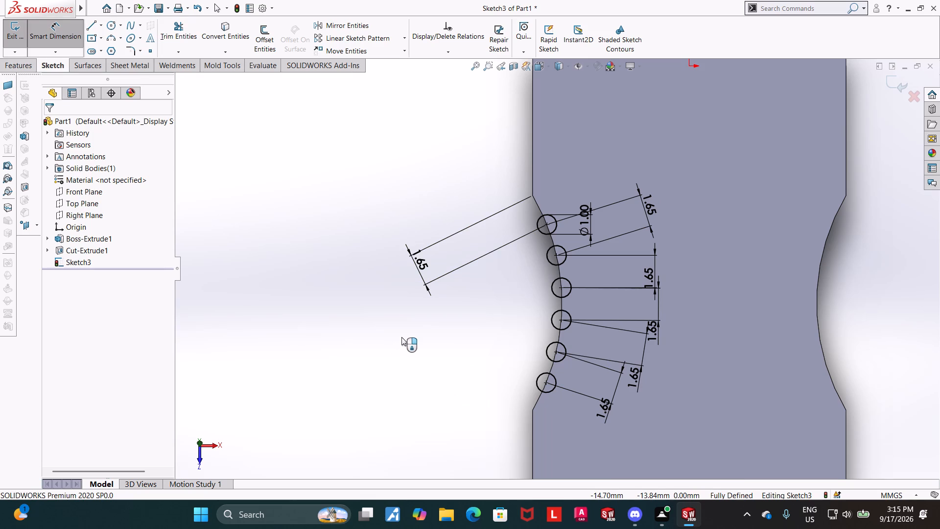
# Draw a vertical construction centerline from the origin to just beyond the thin end of the part.
pyautogui.scroll(1, 474, 316)
pyautogui.scroll(1, 711, 333)
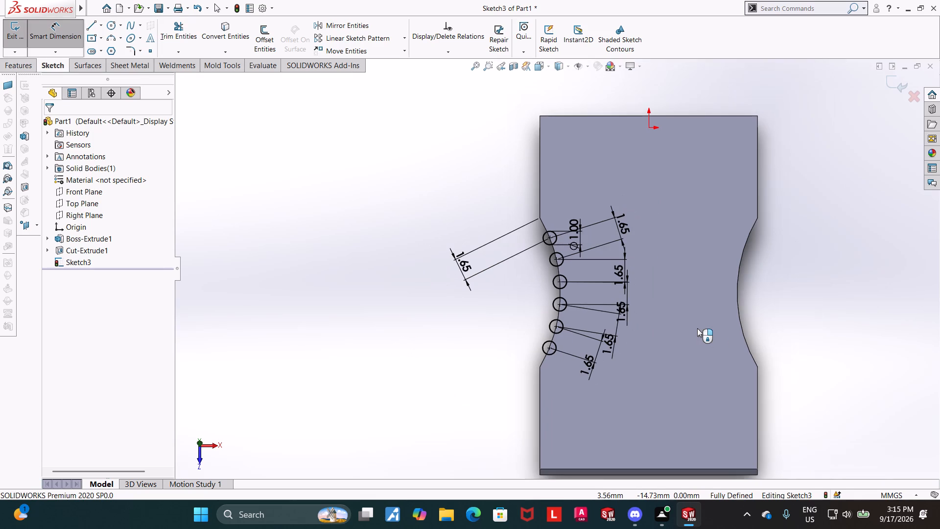
pyautogui.scroll(2, 682, 324)
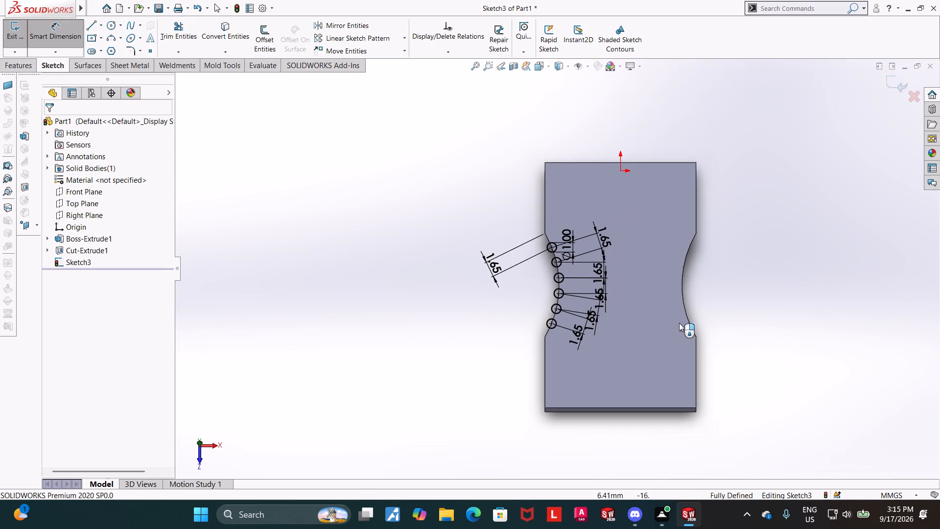
pyautogui.scroll(-2, 643, 318)
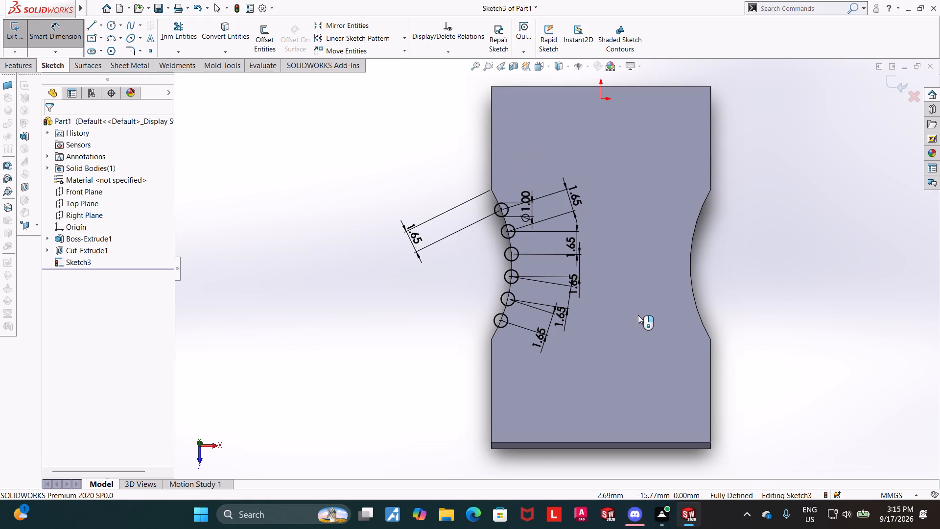
pyautogui.click(795, 254)
pyautogui.scroll(2, 786, 254)
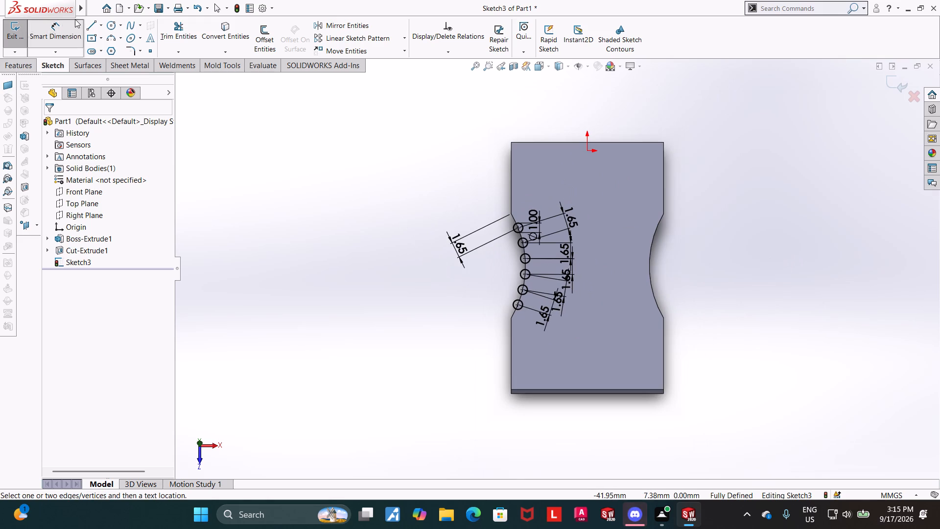
pyautogui.click(103, 25)
pyautogui.click(103, 48)
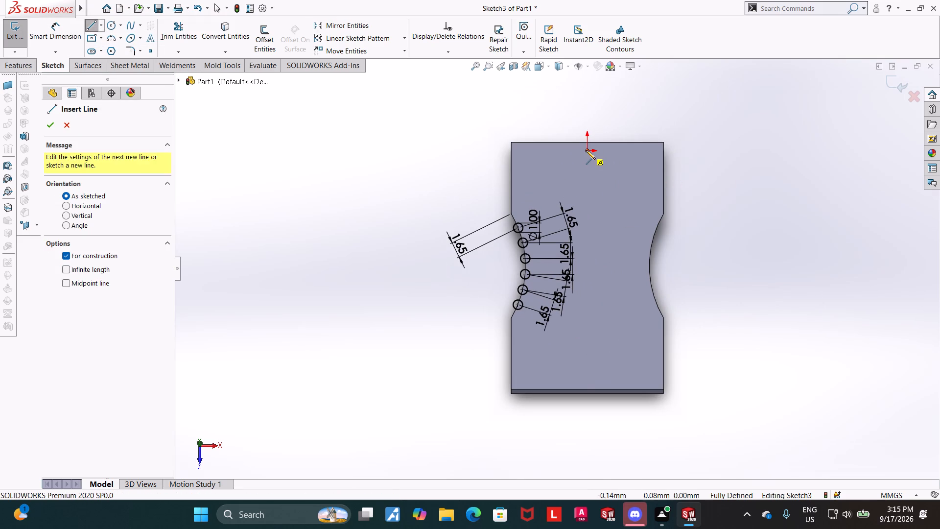
pyautogui.click(586, 150)
pyautogui.click(587, 436)
pyautogui.press('Escape')
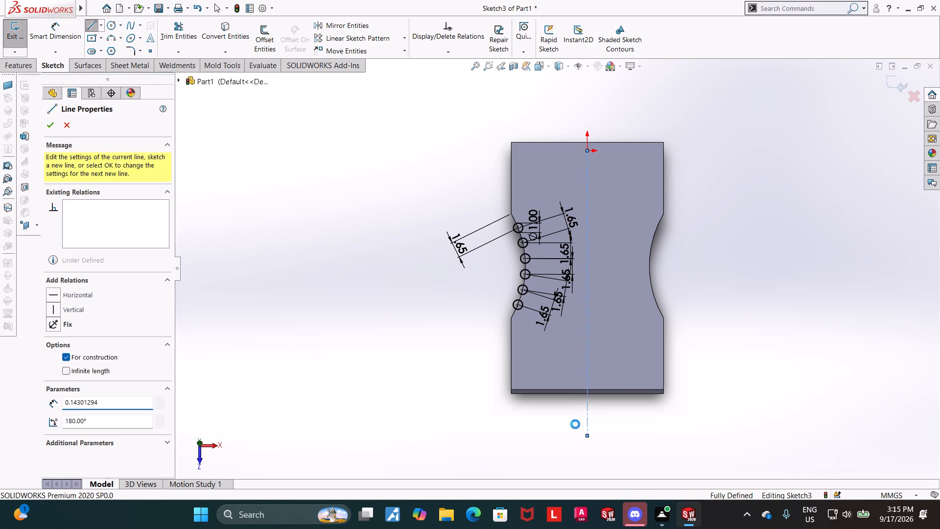
pyautogui.press('Escape')
pyautogui.press('Escape')
# Mirror the six circles on the left cutout about the vertical centerline, keeping the originals.
pyautogui.click(349, 25)
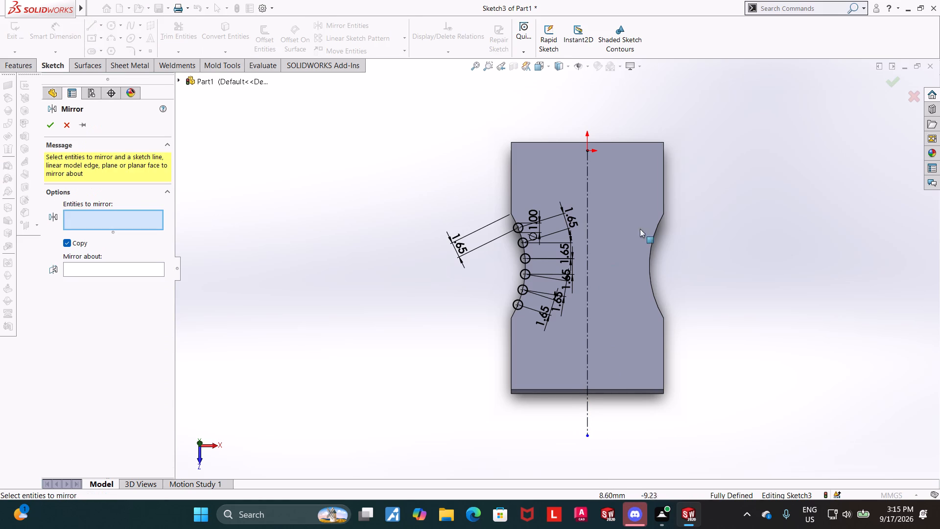
pyautogui.click(516, 222)
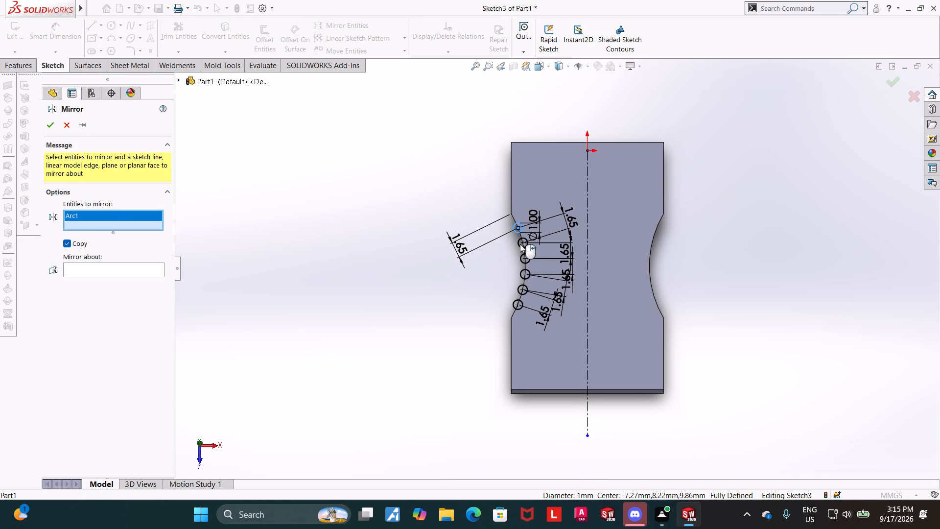
pyautogui.click(519, 244)
pyautogui.click(522, 261)
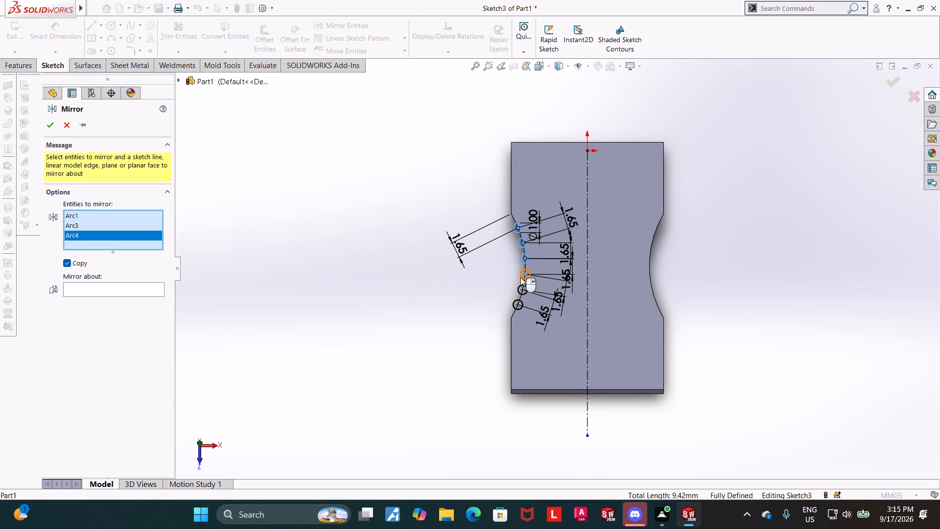
pyautogui.click(520, 277)
pyautogui.click(518, 286)
pyautogui.click(513, 306)
pyautogui.click(138, 322)
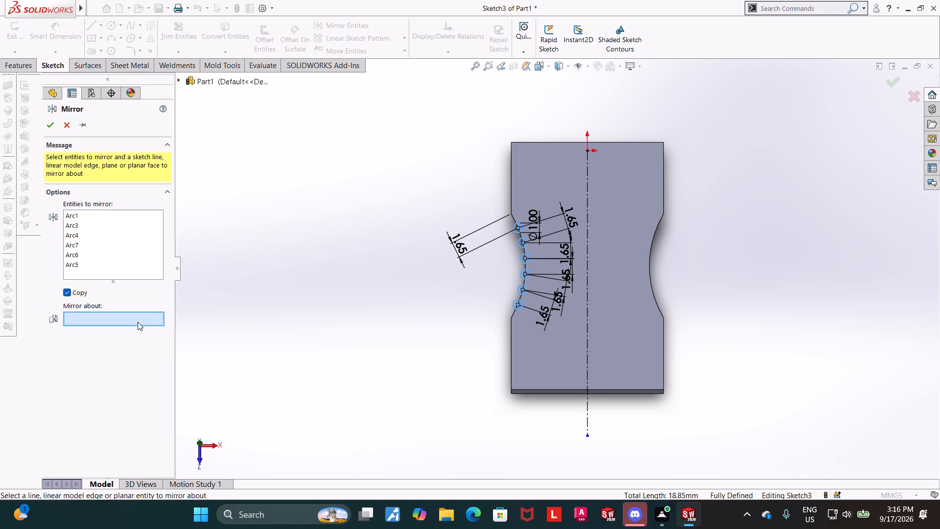
pyautogui.click(587, 360)
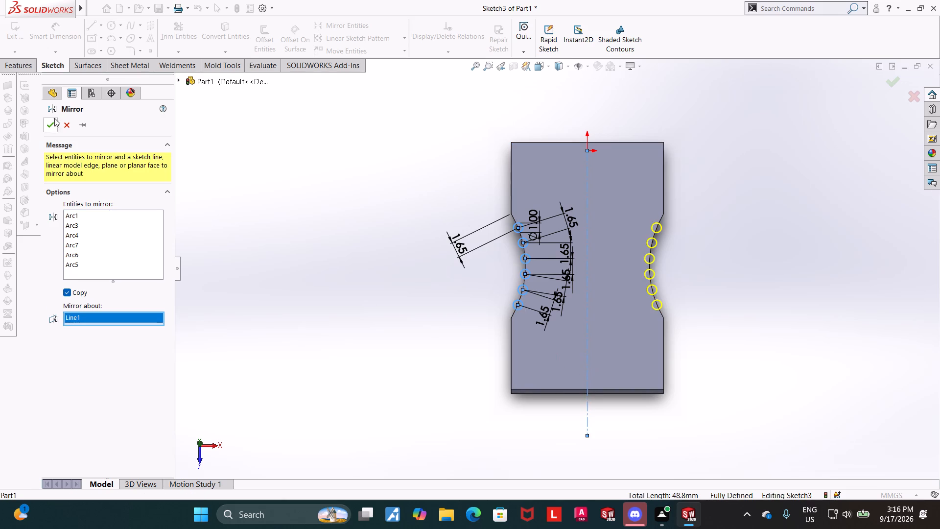
pyautogui.click(52, 122)
# Close the sketch and cut-extrude the circles on both cutouts to a blind depth of 16 mm.
pyautogui.moveTo(288, 313); pyautogui.dragTo(325, 270, button='middle')
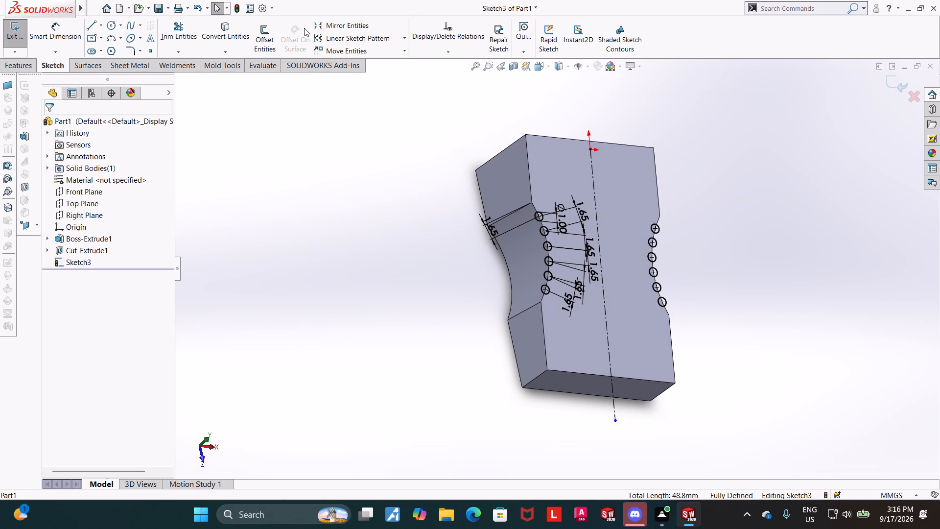
pyautogui.click(887, 77)
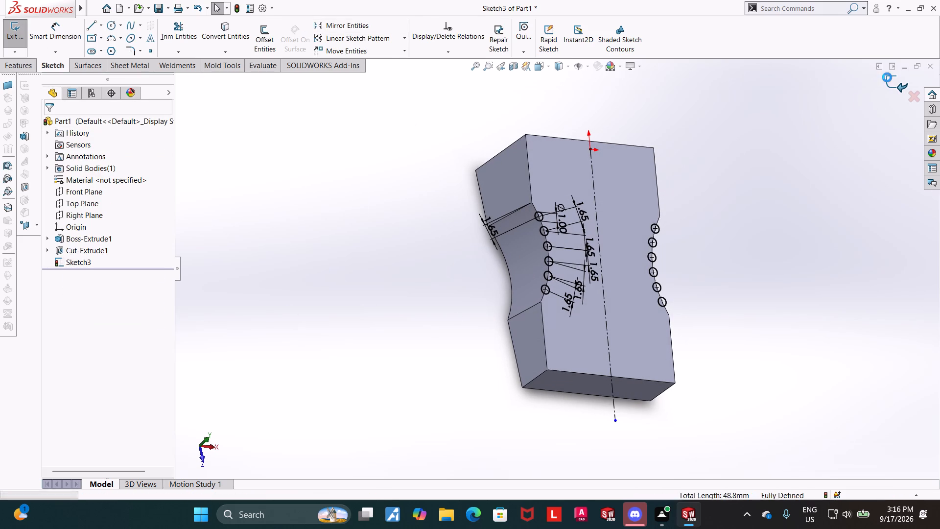
pyautogui.moveTo(783, 150); pyautogui.dragTo(724, 91, button='middle')
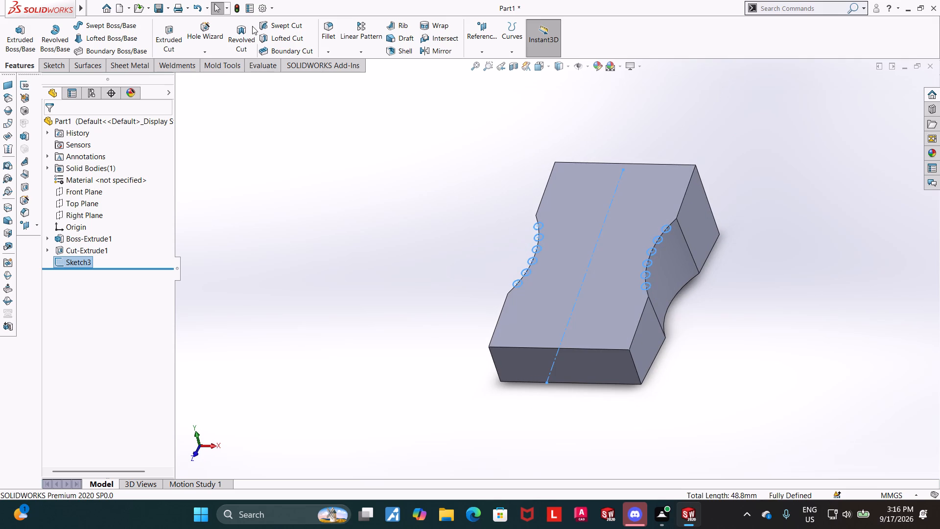
pyautogui.click(174, 23)
pyautogui.moveTo(308, 198); pyautogui.dragTo(305, 186, button='middle')
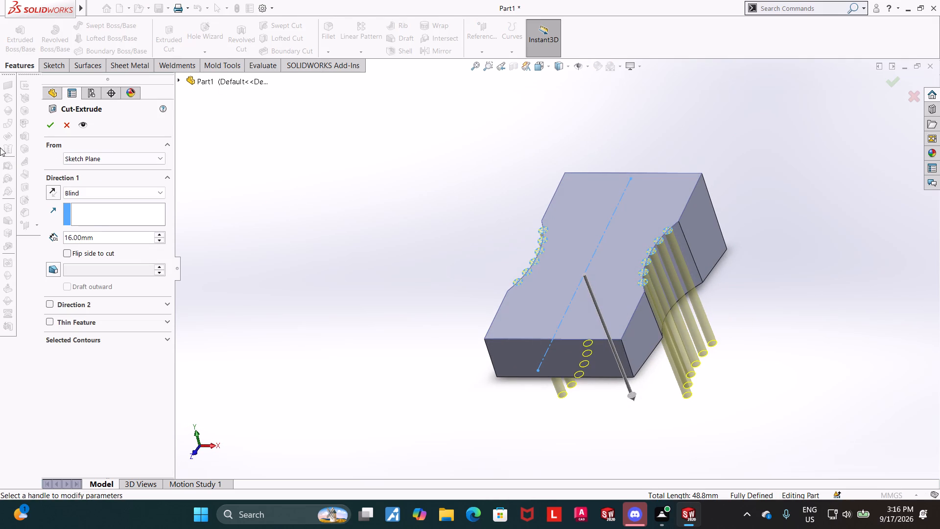
pyautogui.click(47, 125)
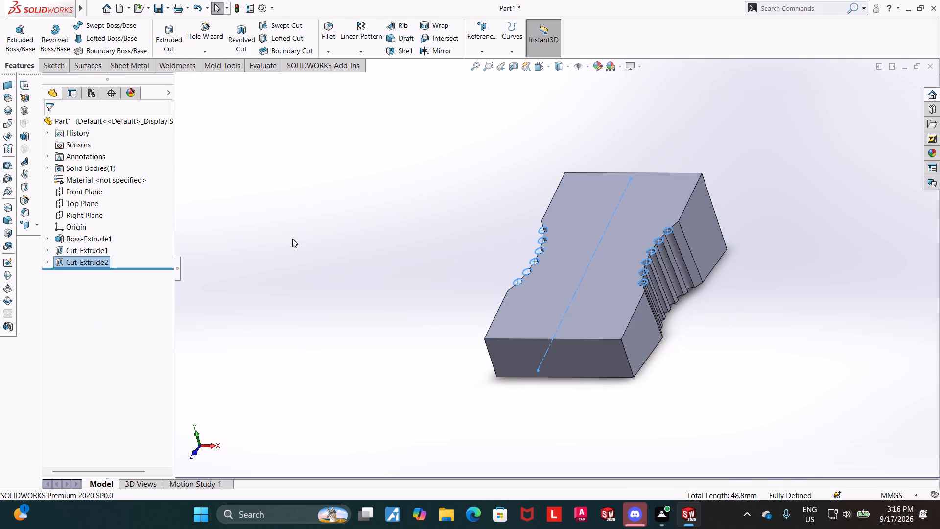
# Examine the grooves on both side cutouts from several angles and highlight the groove cut feature.
pyautogui.moveTo(292, 239); pyautogui.dragTo(326, 233, button='middle')
pyautogui.click(338, 247)
pyautogui.moveTo(334, 252); pyautogui.dragTo(353, 249, button='middle')
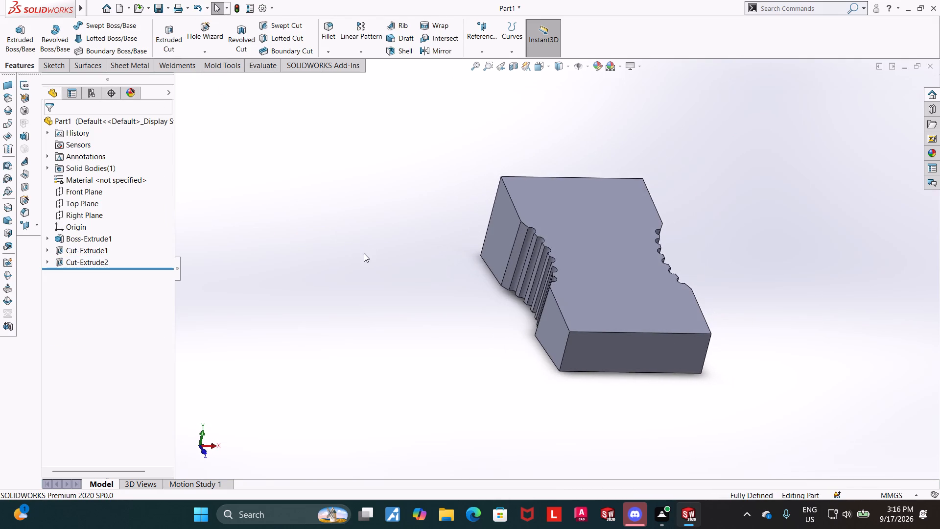
pyautogui.scroll(2, 376, 254)
pyautogui.moveTo(788, 309); pyautogui.dragTo(759, 384, button='middle')
pyautogui.moveTo(747, 356); pyautogui.dragTo(753, 395, button='middle')
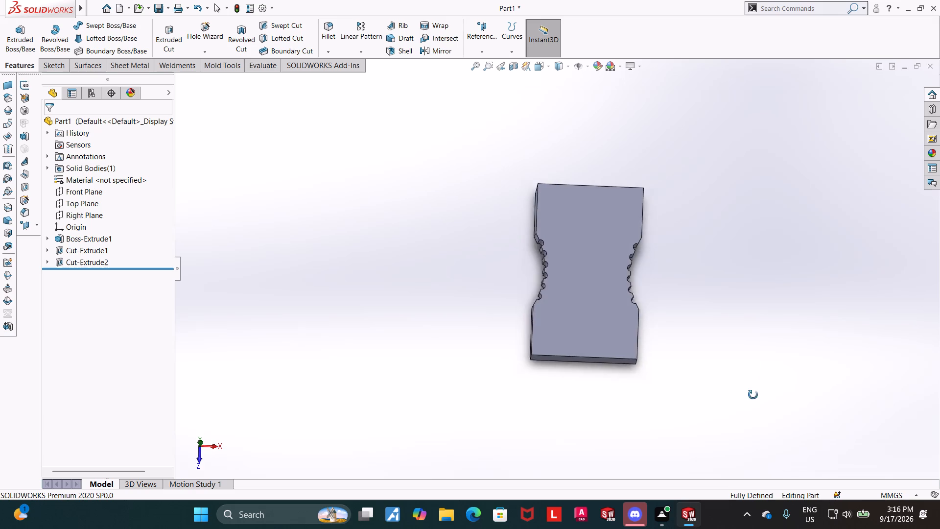
pyautogui.moveTo(753, 395); pyautogui.dragTo(759, 308, button='middle')
pyautogui.moveTo(754, 299); pyautogui.dragTo(682, 321, button='middle')
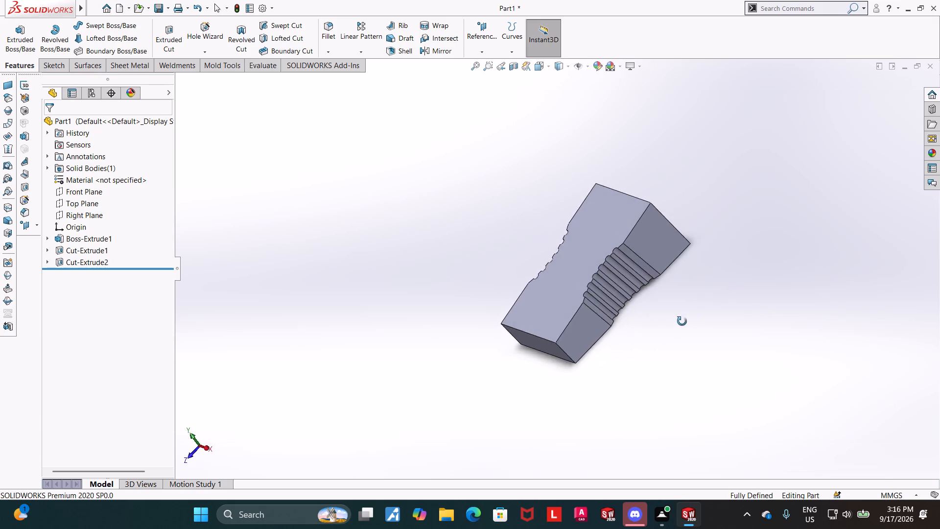
pyautogui.moveTo(682, 321); pyautogui.dragTo(660, 289, button='middle')
pyautogui.moveTo(661, 289); pyautogui.dragTo(663, 304, button='middle')
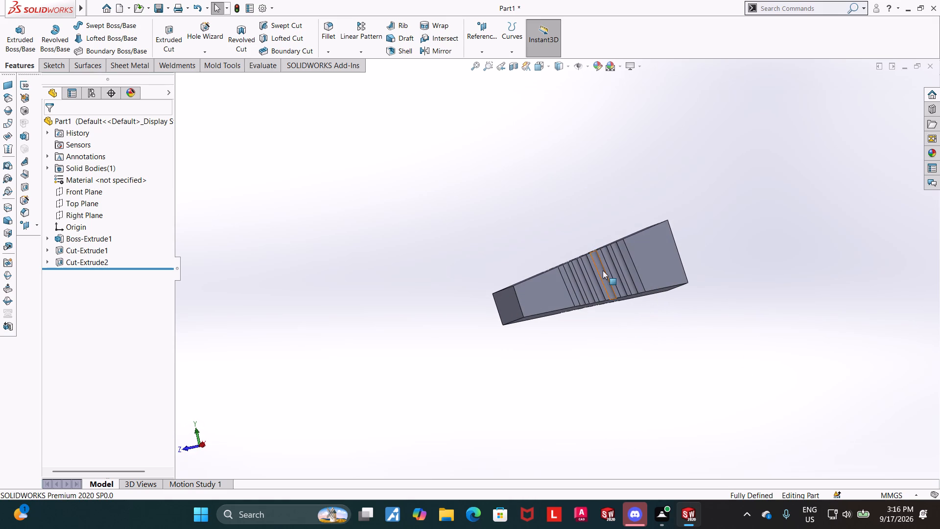
pyautogui.click(597, 274)
pyautogui.moveTo(734, 306); pyautogui.dragTo(759, 351, button='middle')
pyautogui.click(740, 340)
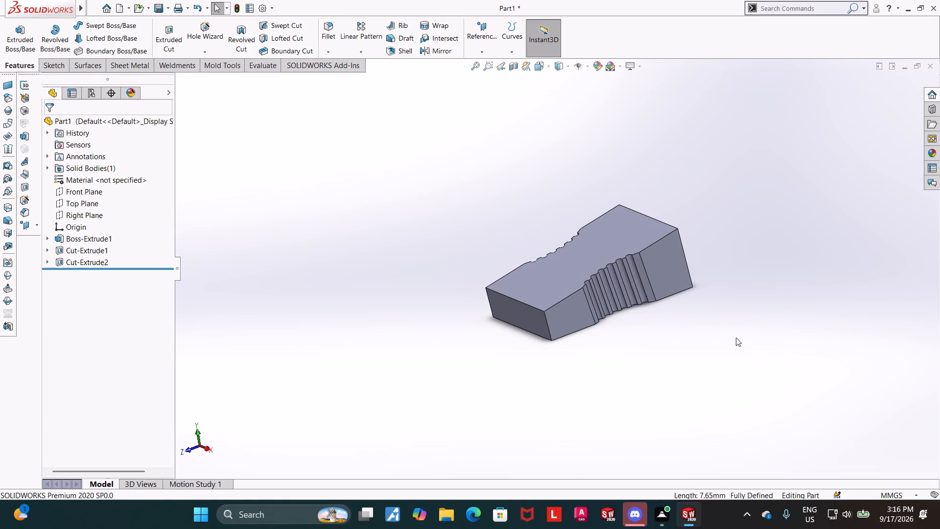
pyautogui.click(90, 261)
pyautogui.moveTo(323, 341); pyautogui.dragTo(348, 338, button='middle')
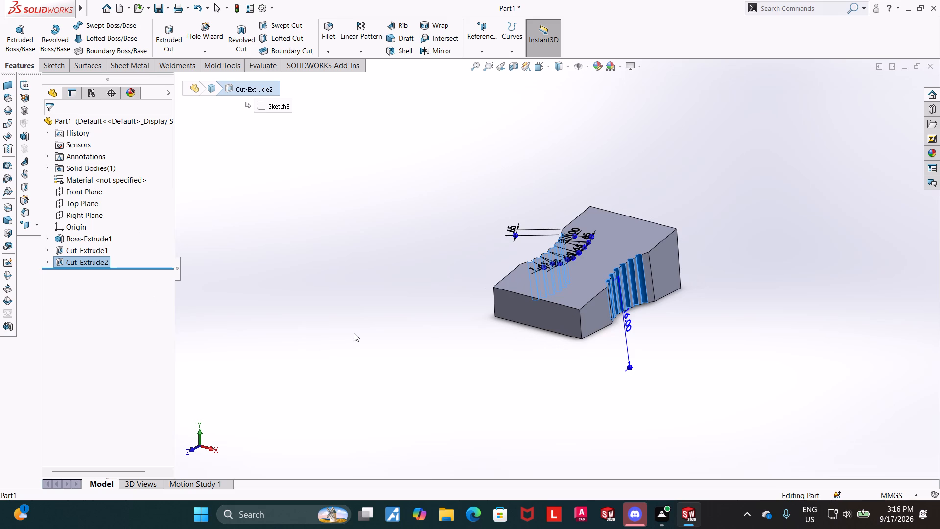
pyautogui.moveTo(579, 357); pyautogui.dragTo(584, 357)
pyautogui.scroll(-3, 697, 238)
pyautogui.moveTo(694, 318); pyautogui.dragTo(589, 362, button='middle')
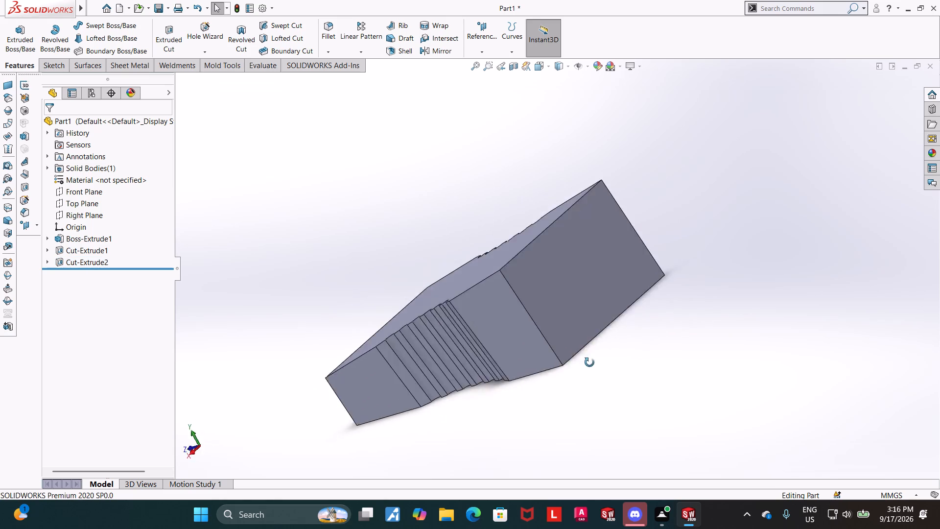
pyautogui.moveTo(589, 362); pyautogui.dragTo(655, 326, button='middle')
pyautogui.moveTo(742, 286); pyautogui.dragTo(757, 300, button='middle')
pyautogui.scroll(-3, 541, 310)
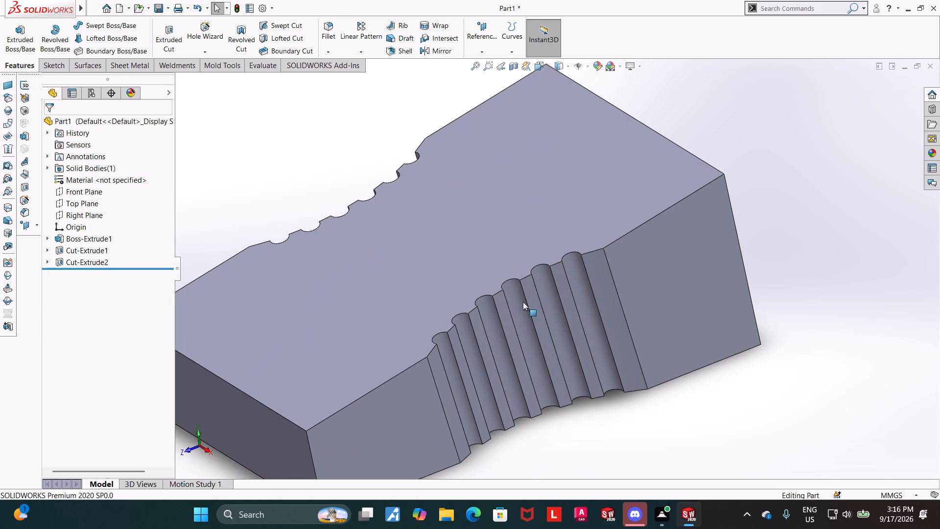
pyautogui.click(65, 263)
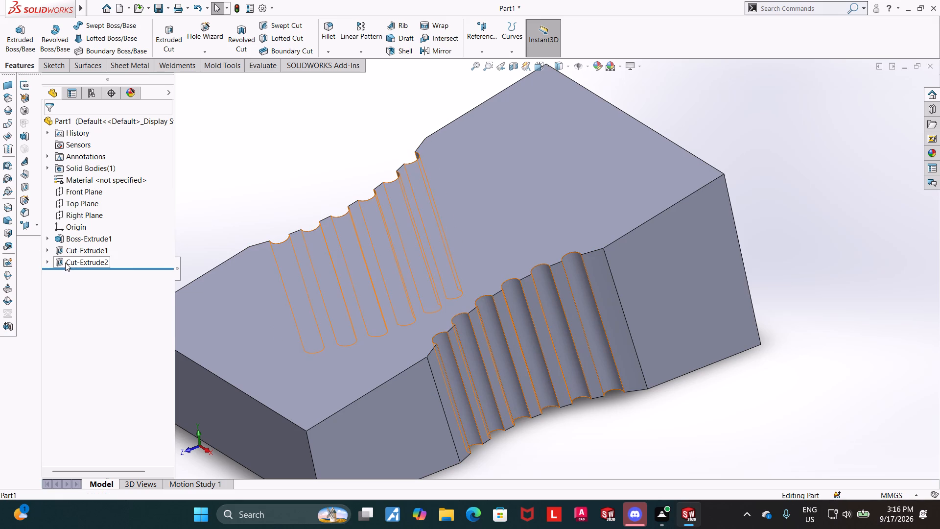
pyautogui.scroll(4, 649, 307)
pyautogui.click(662, 342)
pyautogui.moveTo(626, 348); pyautogui.dragTo(654, 336, button='middle')
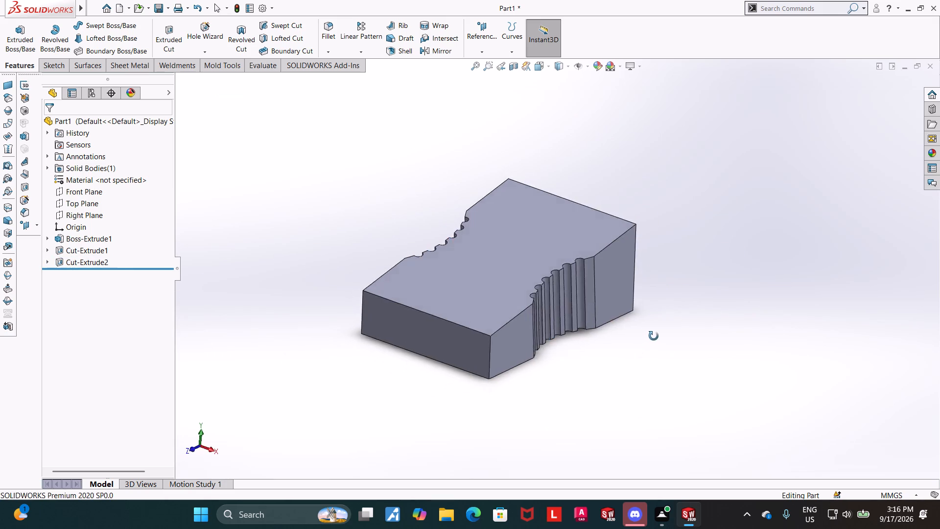
pyautogui.moveTo(654, 336); pyautogui.dragTo(694, 349, button='middle')
# Start a new sketch on the small end face of the wedge and view it face-on.
pyautogui.click(524, 321)
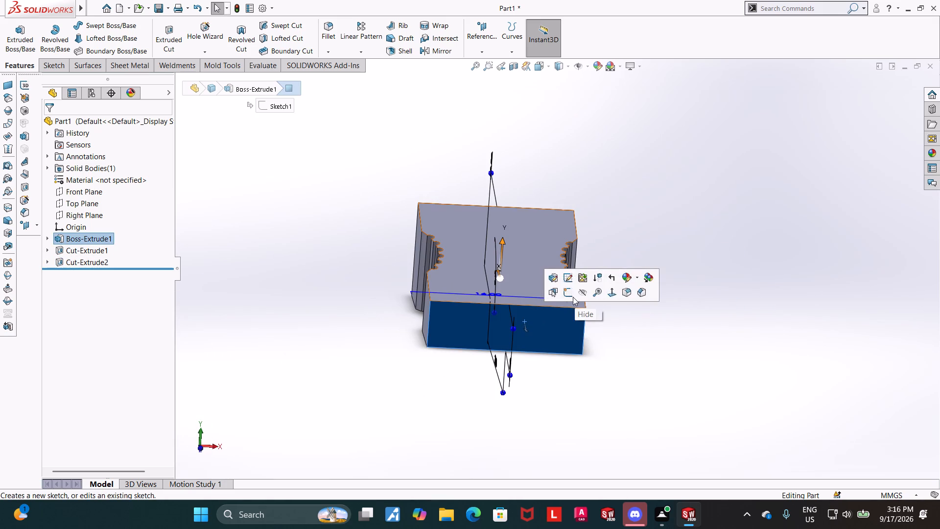
pyautogui.click(570, 294)
pyautogui.click(82, 272)
pyautogui.click(109, 259)
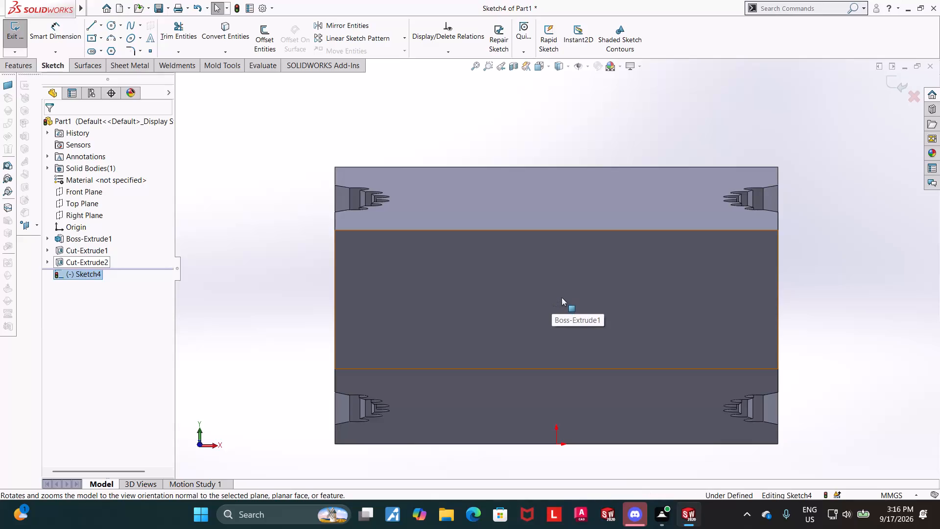
pyautogui.scroll(3, 562, 297)
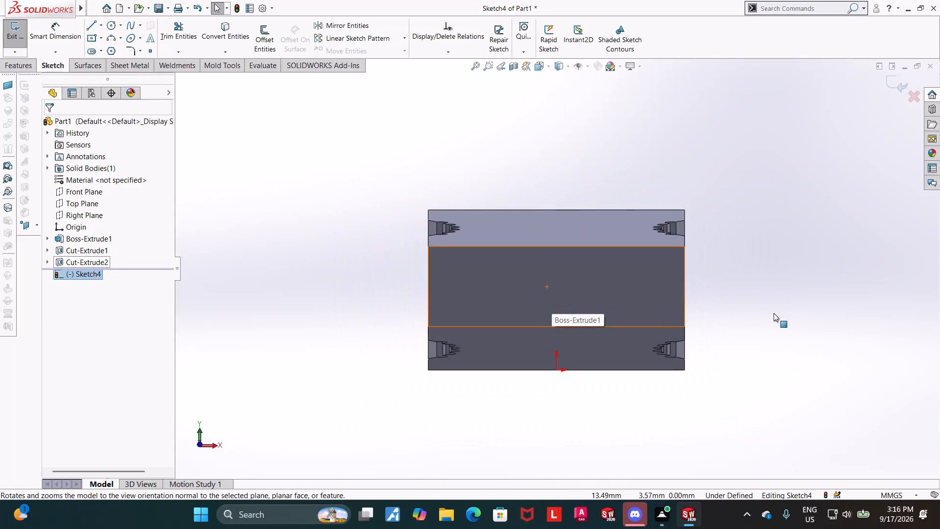
pyautogui.moveTo(776, 280); pyautogui.dragTo(782, 328, button='middle')
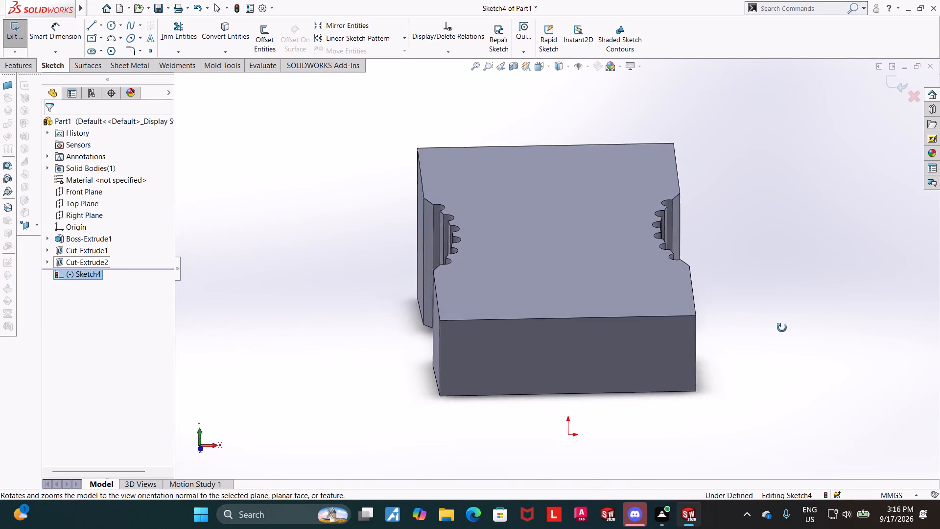
pyautogui.moveTo(782, 328); pyautogui.dragTo(780, 299, button='middle')
pyautogui.click(875, 321)
pyautogui.click(95, 273)
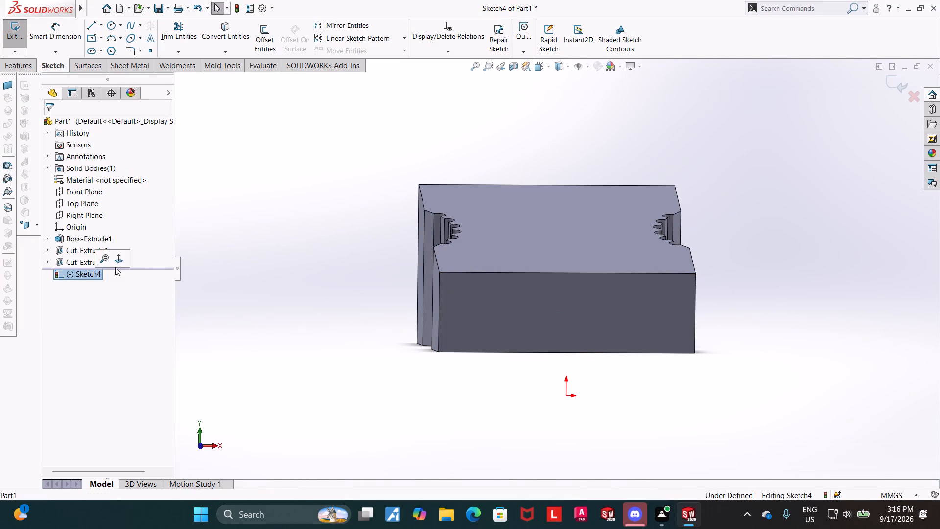
pyautogui.click(117, 259)
# Draw a horizontal centerline across the end face between the midpoints of its two side edges.
pyautogui.click(101, 26)
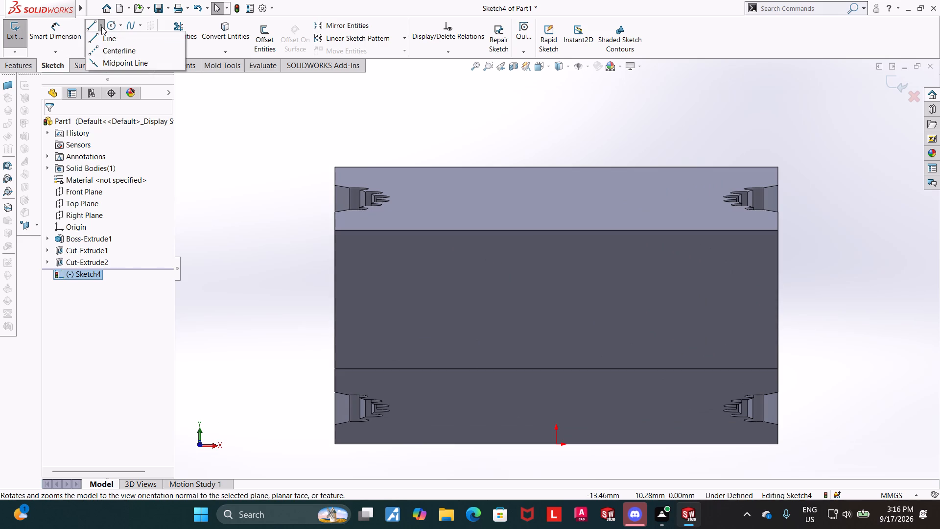
pyautogui.click(101, 48)
pyautogui.click(336, 298)
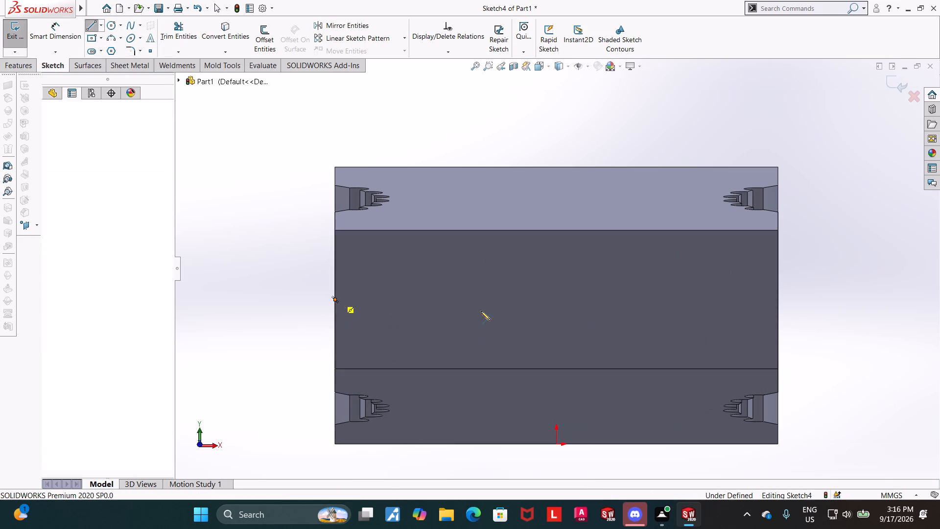
pyautogui.click(779, 301)
pyautogui.press('Escape')
pyautogui.press('Escape')
pyautogui.press('Escape')
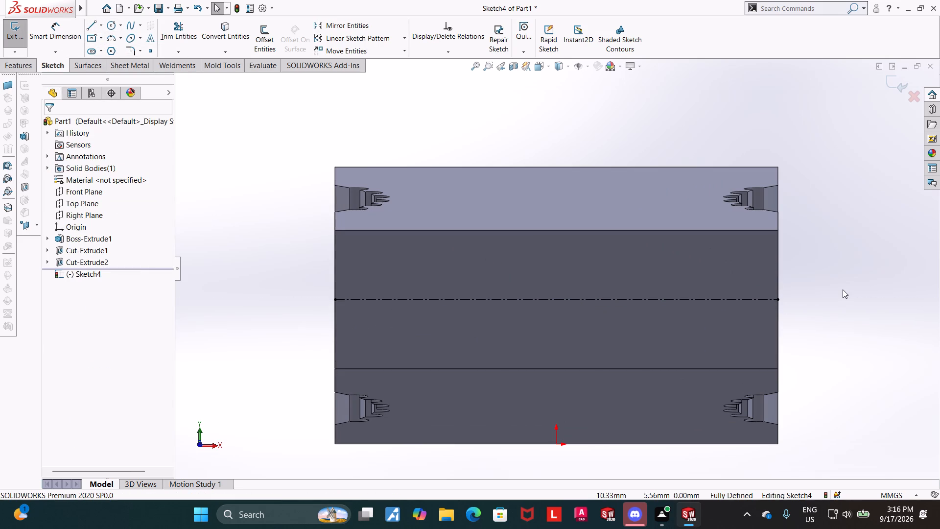
pyautogui.click(916, 99)
pyautogui.click(571, 257)
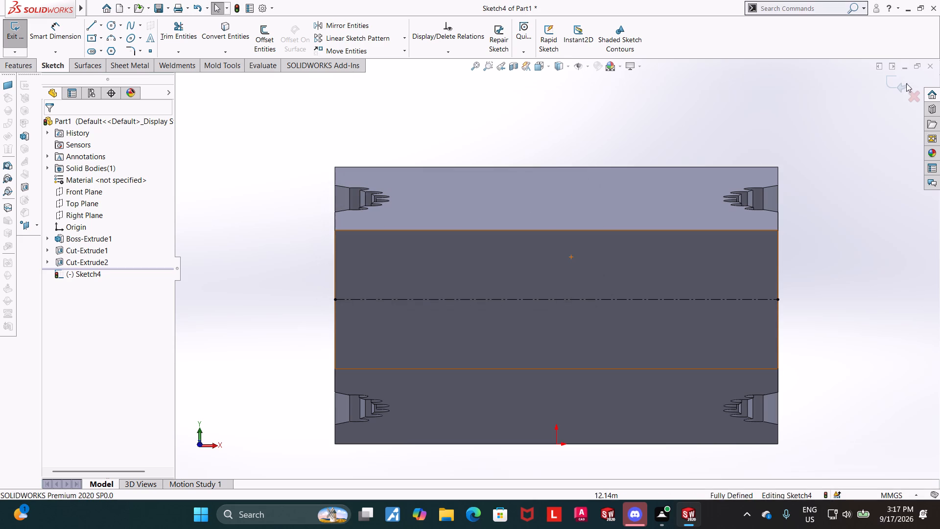
# Close the centerline sketch on the small end face.
pyautogui.click(903, 81)
pyautogui.scroll(2, 809, 164)
pyautogui.moveTo(810, 168); pyautogui.dragTo(811, 230, button='middle')
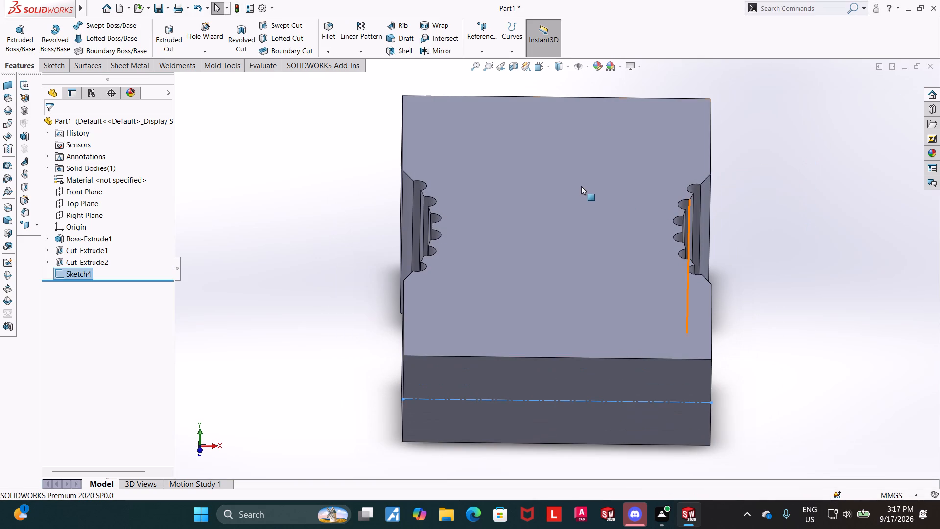
pyautogui.doubleClick(581, 186)
pyautogui.scroll(3, 365, 187)
pyautogui.moveTo(796, 227); pyautogui.dragTo(801, 227)
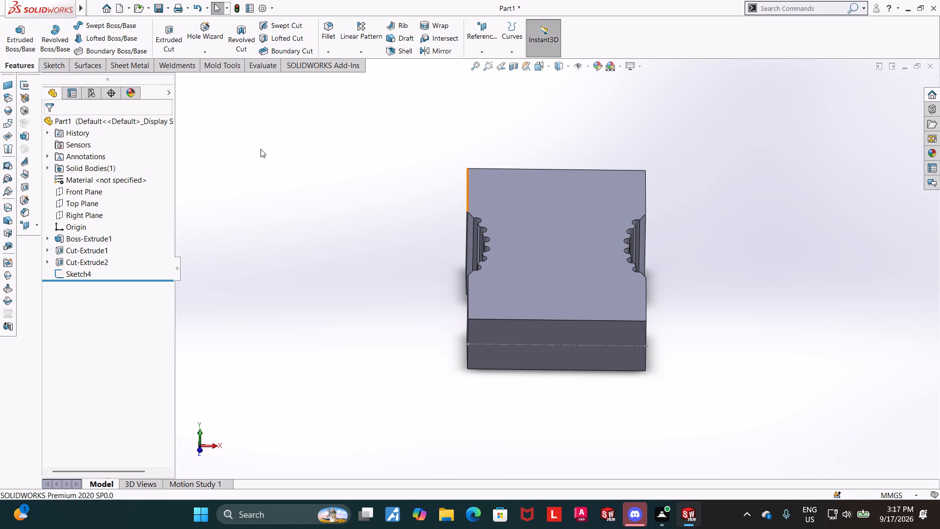
# Start a reference plane parallel to the Right Plane with an offset distance of 1 mm.
pyautogui.click(76, 215)
pyautogui.moveTo(365, 204); pyautogui.dragTo(356, 204, button='middle')
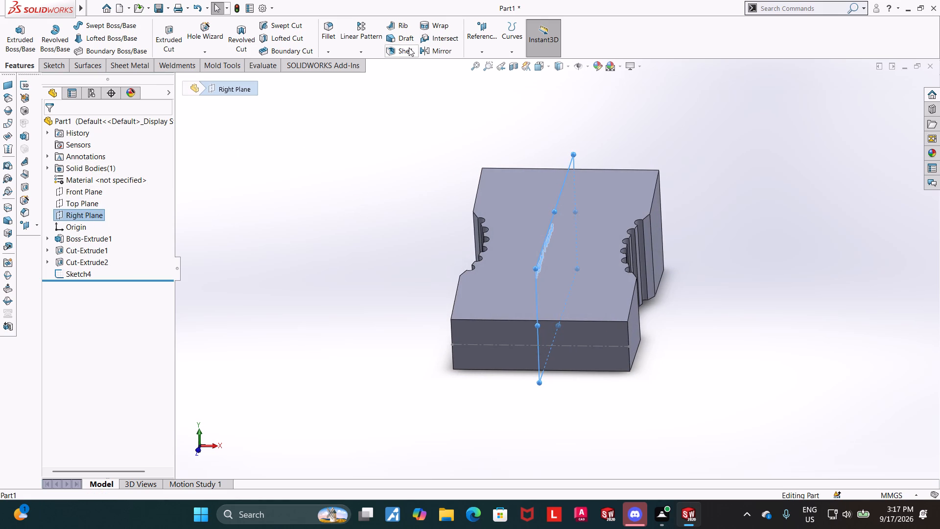
pyautogui.click(473, 28)
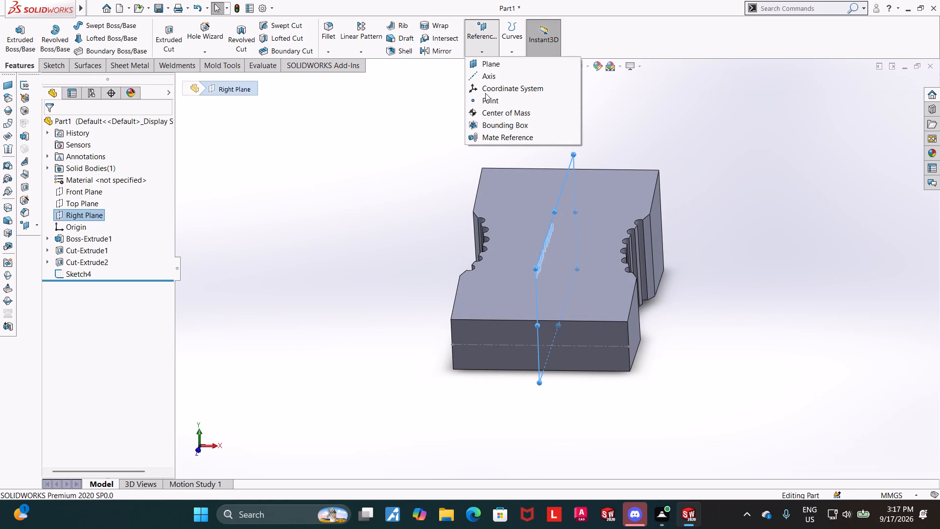
pyautogui.click(503, 69)
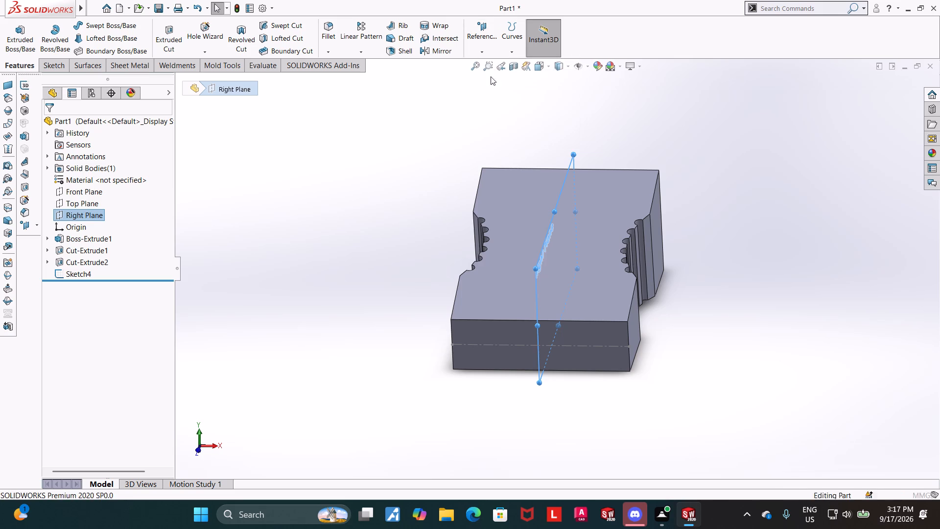
pyautogui.moveTo(370, 153); pyautogui.dragTo(362, 152, button='middle')
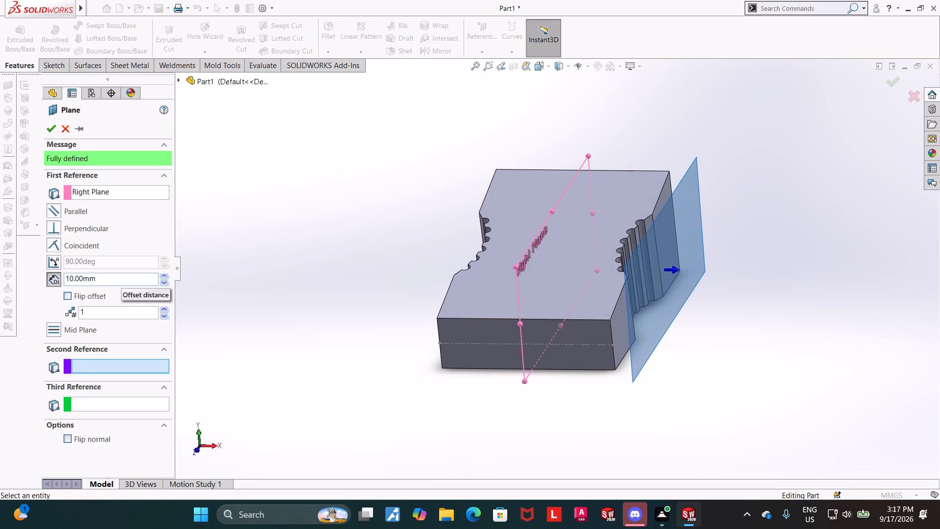
pyautogui.moveTo(121, 280); pyautogui.dragTo(46, 283)
pyautogui.press('1')
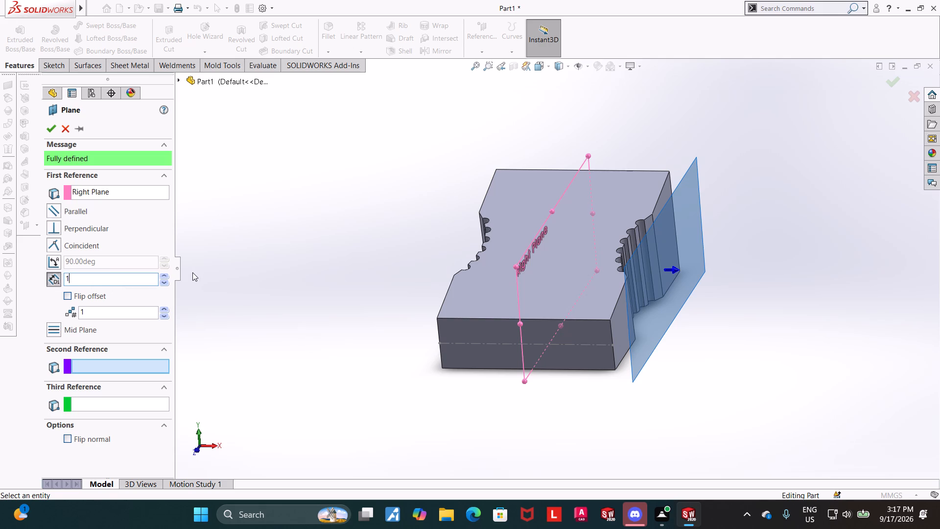
pyautogui.press('Return')
pyautogui.moveTo(234, 295); pyautogui.dragTo(251, 285, button='middle')
pyautogui.scroll(1, 251, 285)
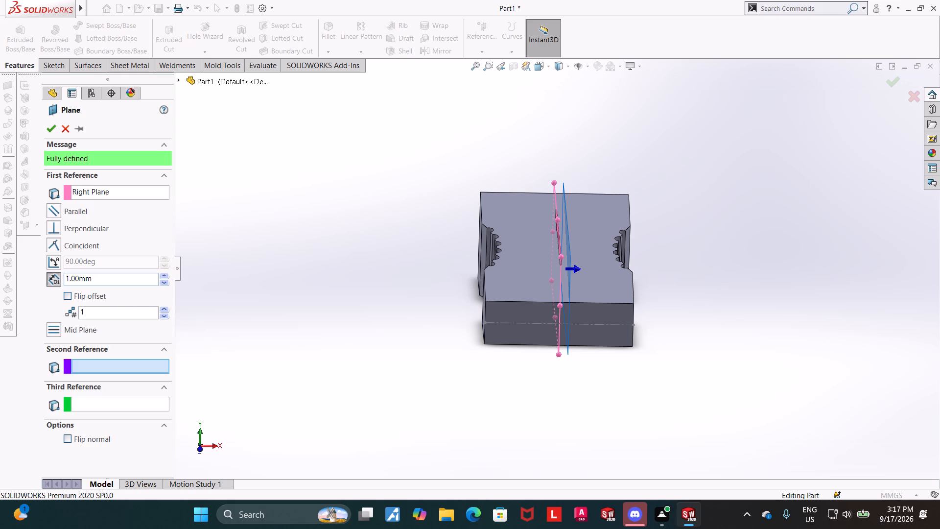
# Set the plane's offset distance to 2 mm and create the plane.
pyautogui.moveTo(114, 277); pyautogui.dragTo(0, 287)
pyautogui.press('1')
pyautogui.press('BackSpace')
pyautogui.press('2')
pyautogui.press('Return')
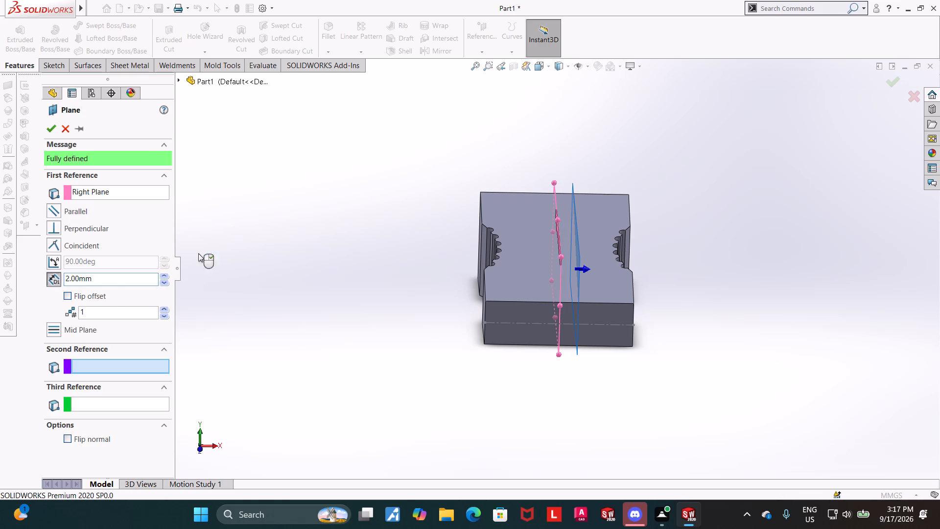
pyautogui.click(47, 128)
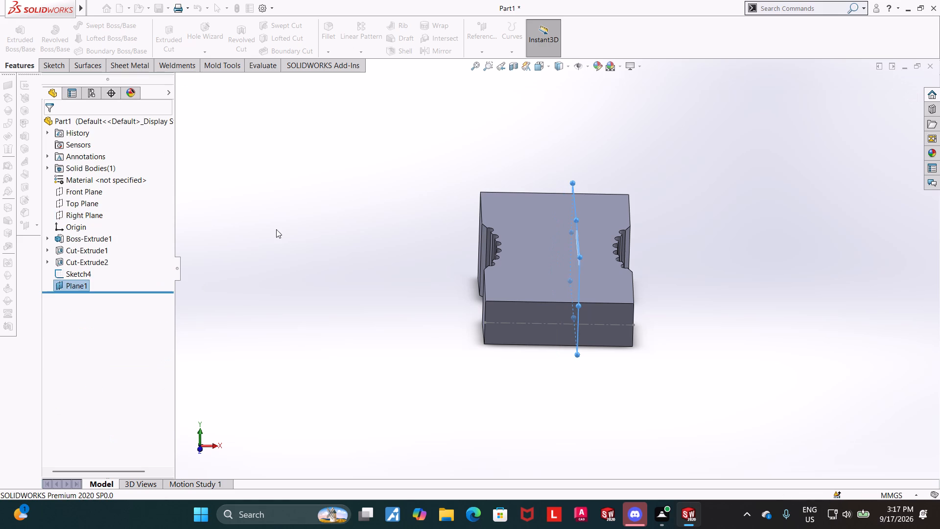
# Start a new sketch on the offset reference plane and view it face-on.
pyautogui.click(577, 241)
pyautogui.click(730, 245)
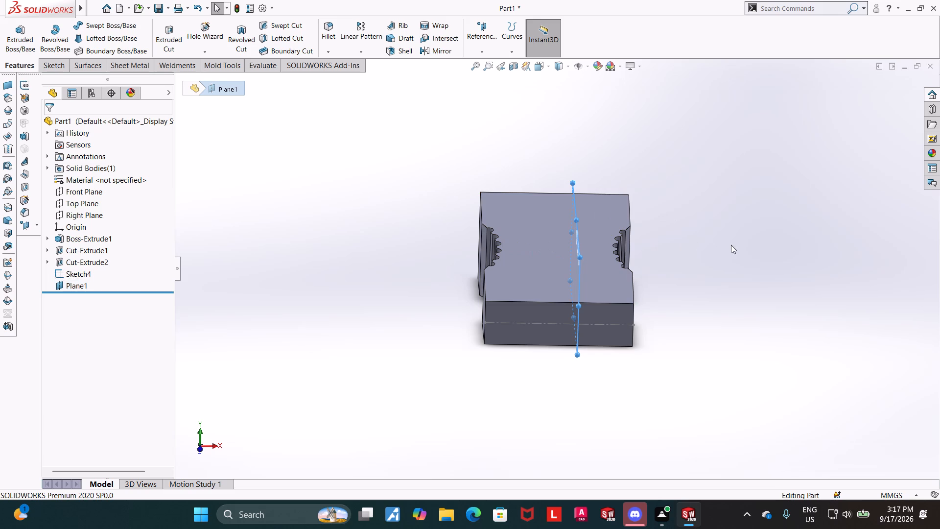
pyautogui.moveTo(736, 245); pyautogui.dragTo(711, 255, button='middle')
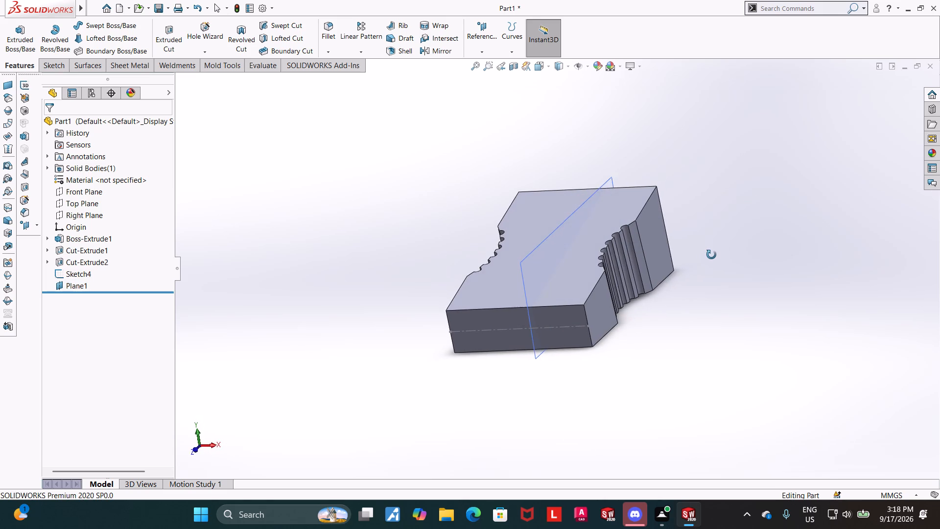
pyautogui.moveTo(711, 255); pyautogui.dragTo(737, 313, button='middle')
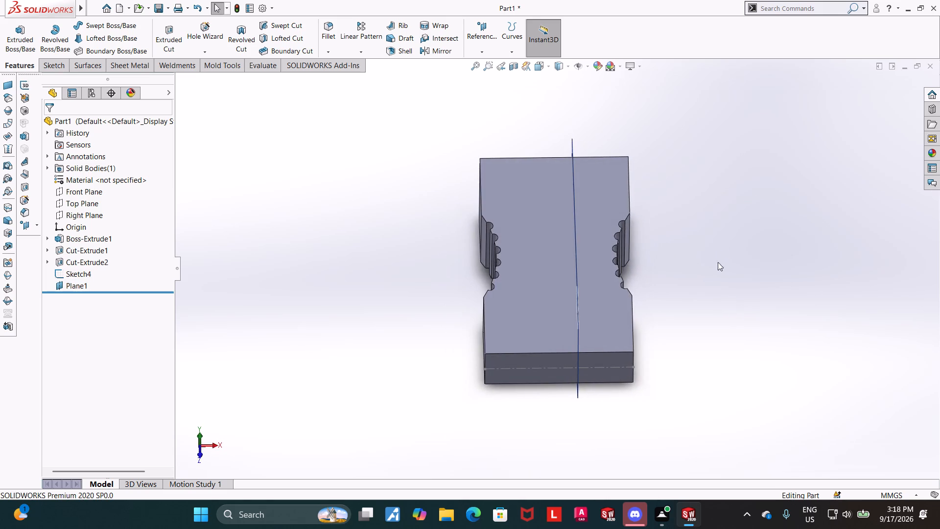
pyautogui.moveTo(720, 259); pyautogui.dragTo(716, 278, button='middle')
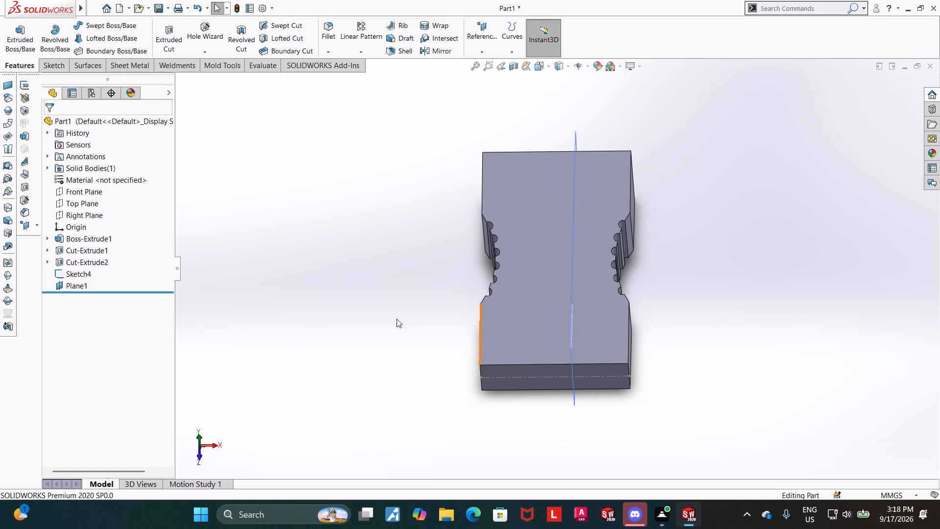
pyautogui.click(85, 284)
pyautogui.click(92, 270)
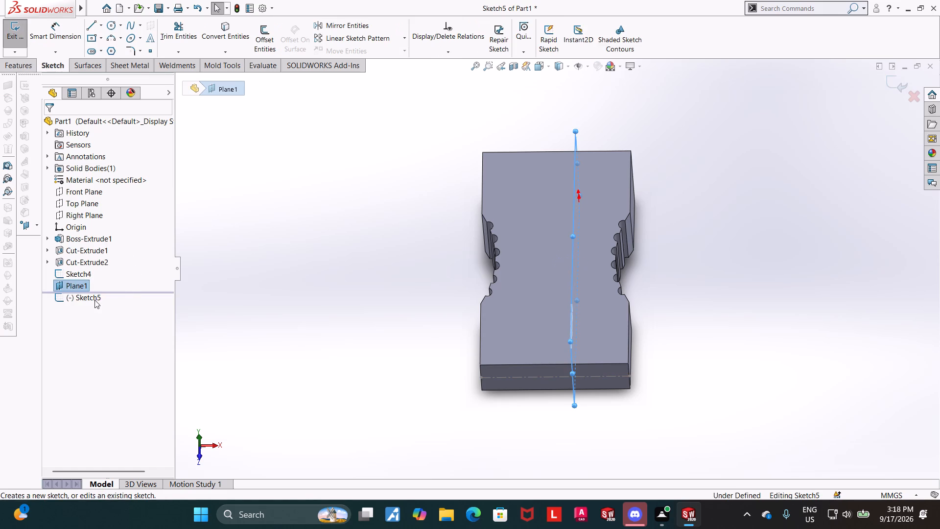
pyautogui.click(94, 300)
pyautogui.click(118, 289)
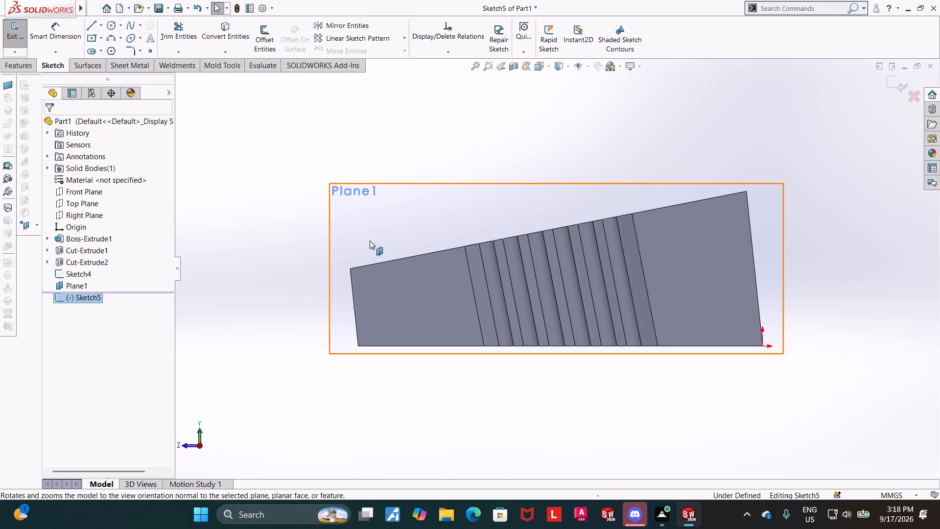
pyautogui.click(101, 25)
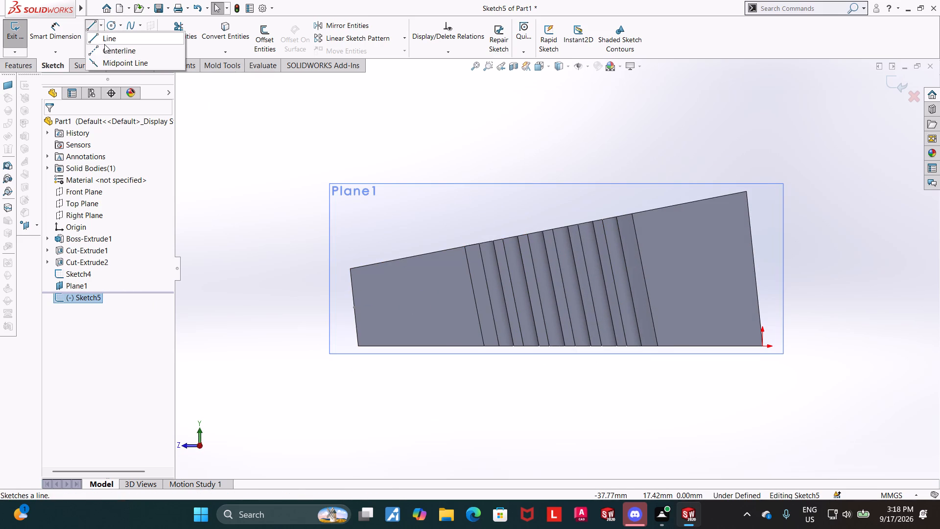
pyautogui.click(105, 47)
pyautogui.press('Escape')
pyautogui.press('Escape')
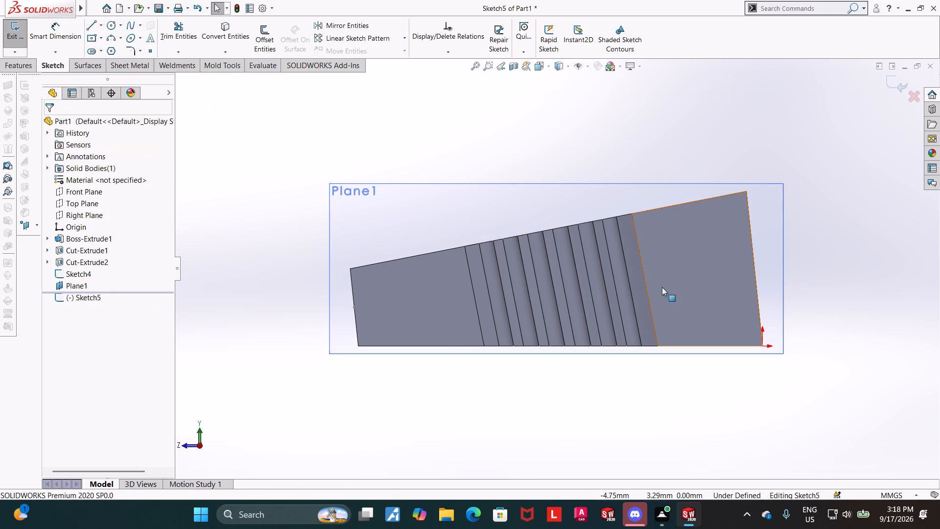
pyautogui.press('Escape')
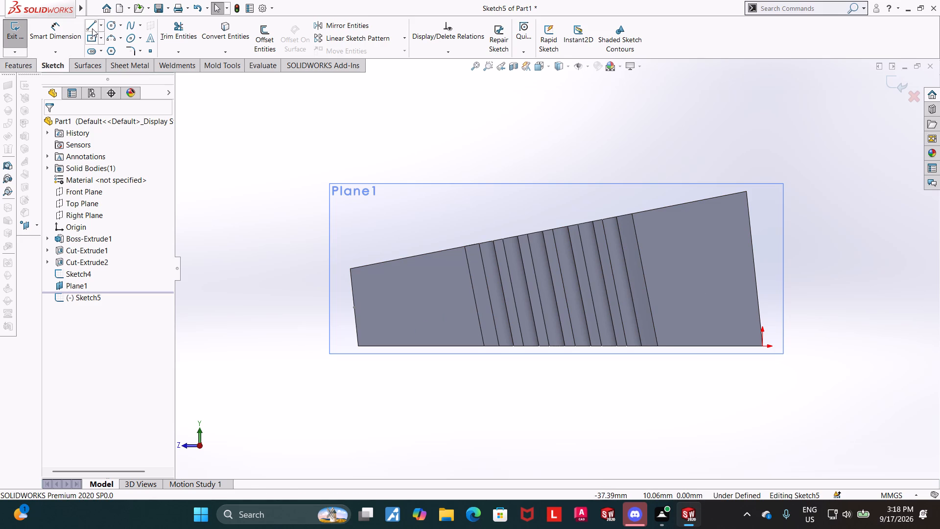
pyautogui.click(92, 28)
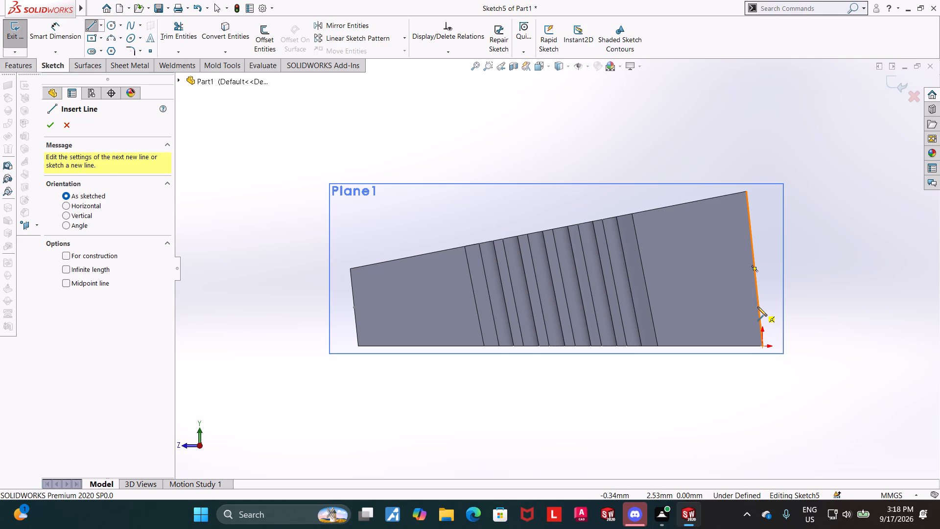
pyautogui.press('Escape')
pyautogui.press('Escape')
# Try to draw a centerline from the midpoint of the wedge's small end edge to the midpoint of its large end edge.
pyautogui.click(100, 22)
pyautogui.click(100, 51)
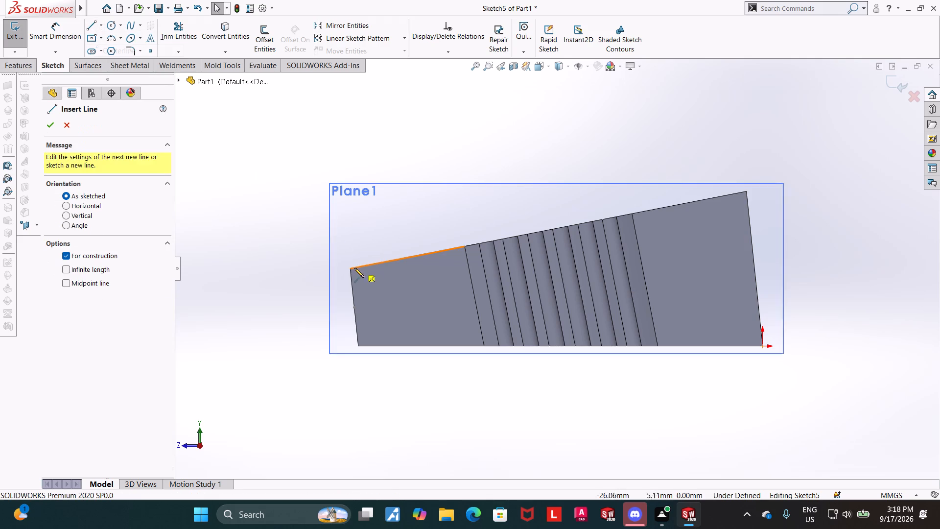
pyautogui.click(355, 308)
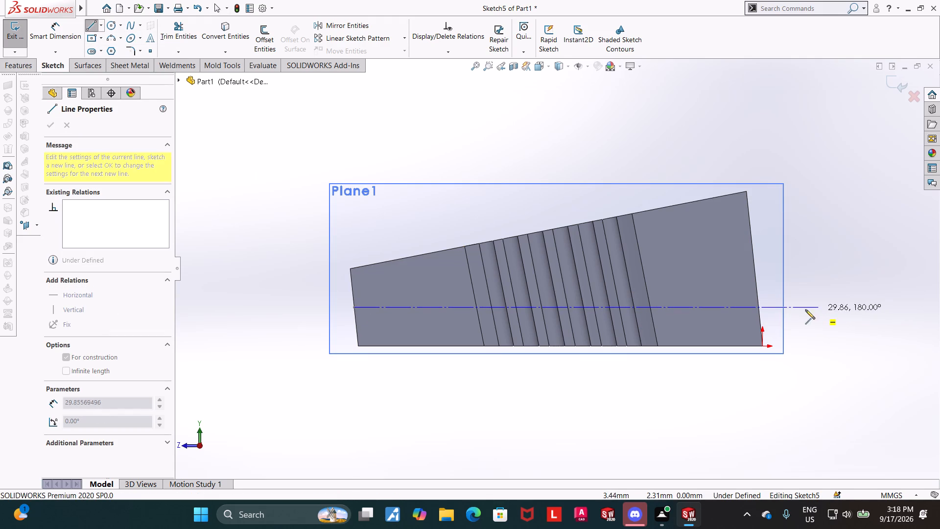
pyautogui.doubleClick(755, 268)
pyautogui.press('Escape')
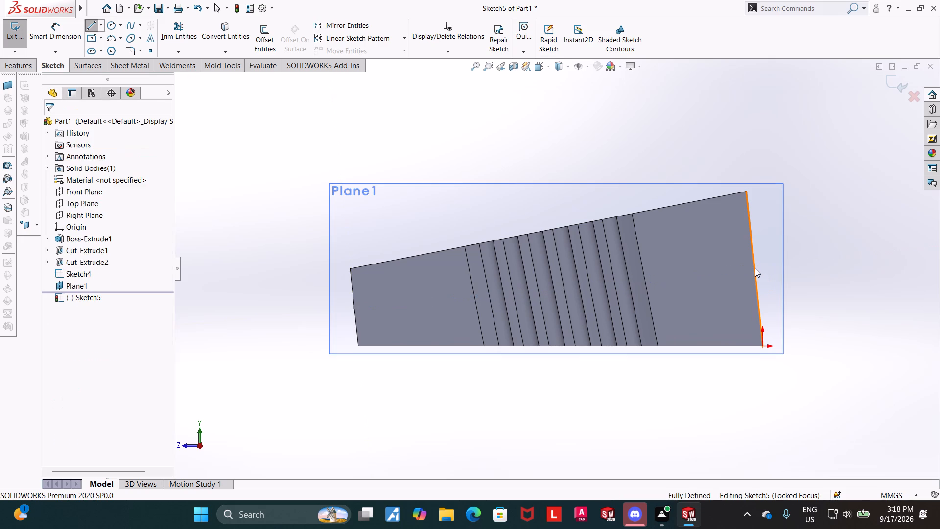
# Draw a centerline lengthwise through the wedge, from the small end edge's midpoint to the large end edge's midpoint.
pyautogui.click(101, 24)
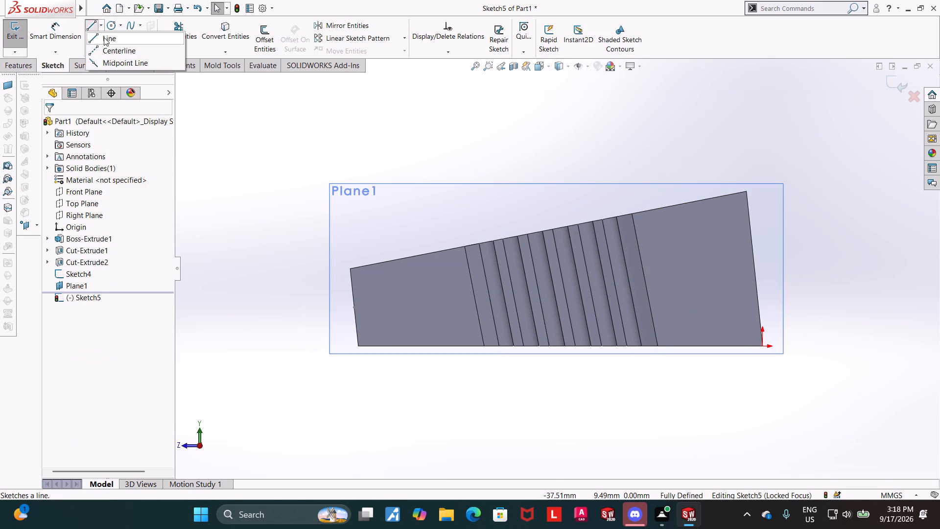
pyautogui.click(108, 53)
pyautogui.click(354, 308)
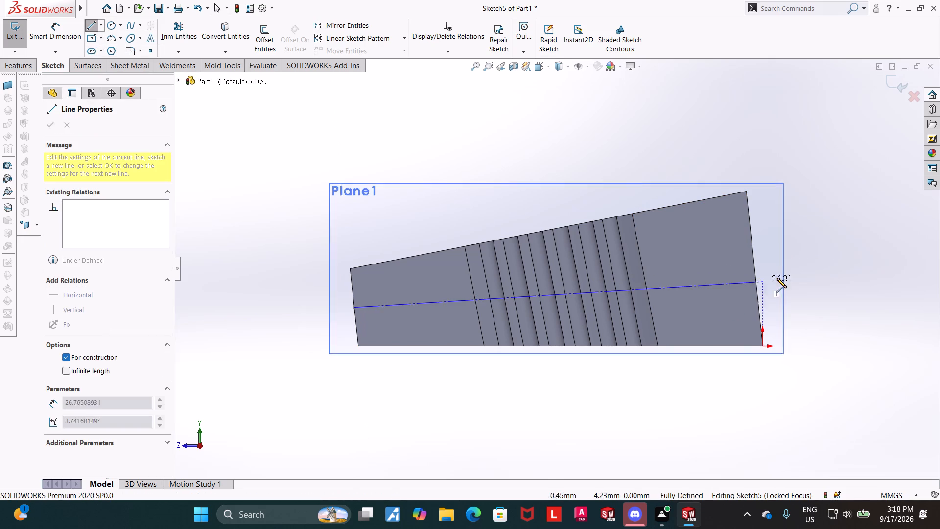
pyautogui.click(755, 269)
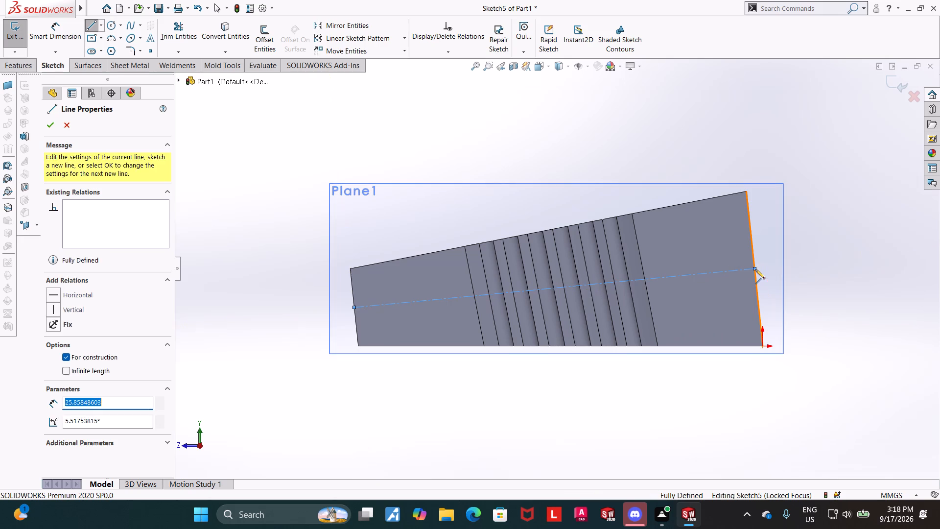
pyautogui.press('Escape')
pyautogui.press('Escape')
pyautogui.press('Escape')
pyautogui.press('Escape')
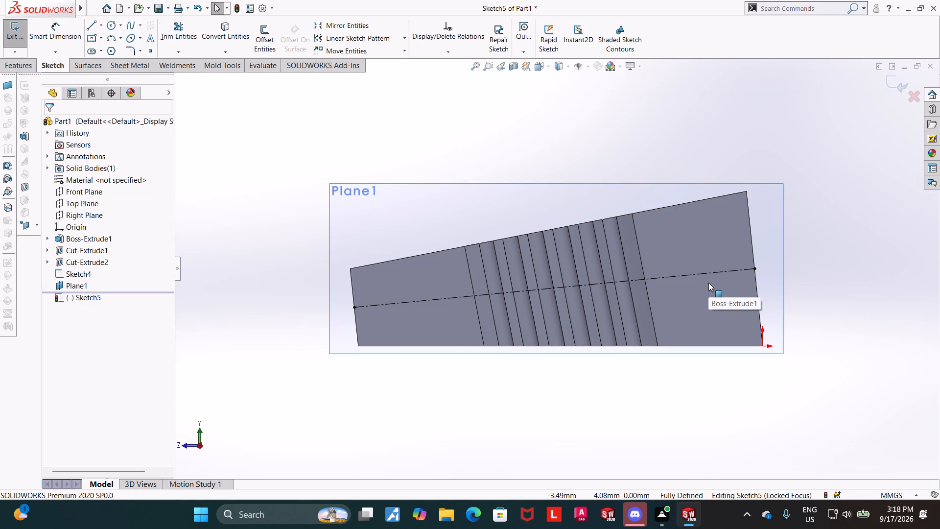
pyautogui.scroll(2, 711, 282)
pyautogui.press('Escape')
pyautogui.press('Escape')
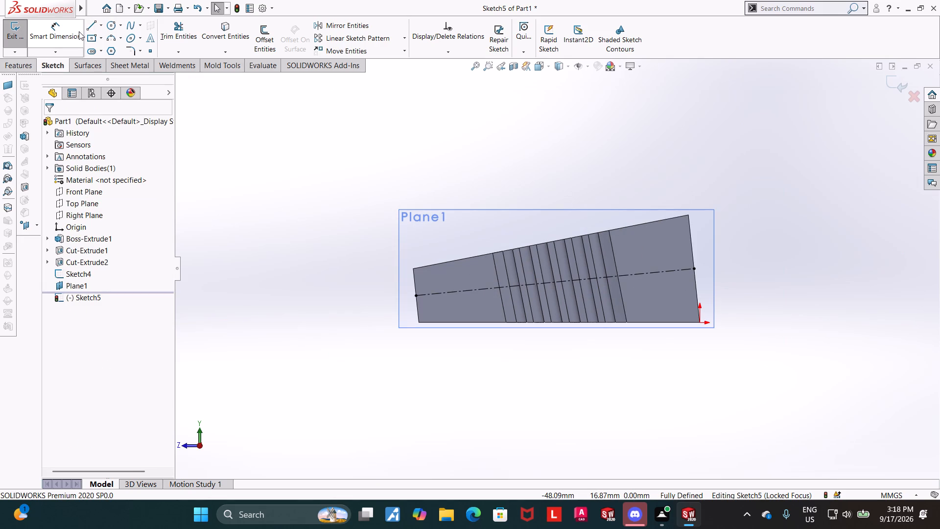
# Sketch three connected lines above the centerline: about 2.9 mm up the large end edge, across the wedge, and about 1.5 mm down the small end edge.
pyautogui.click(90, 25)
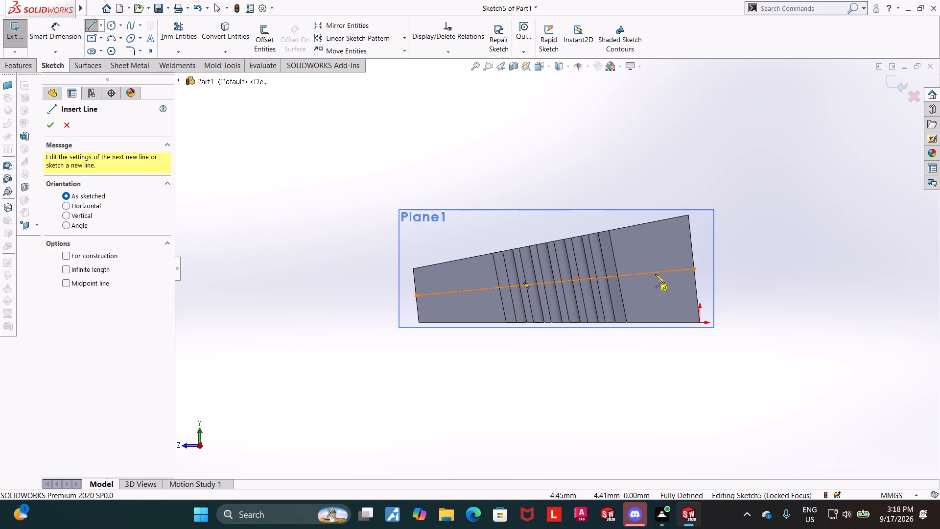
pyautogui.click(693, 268)
pyautogui.click(691, 238)
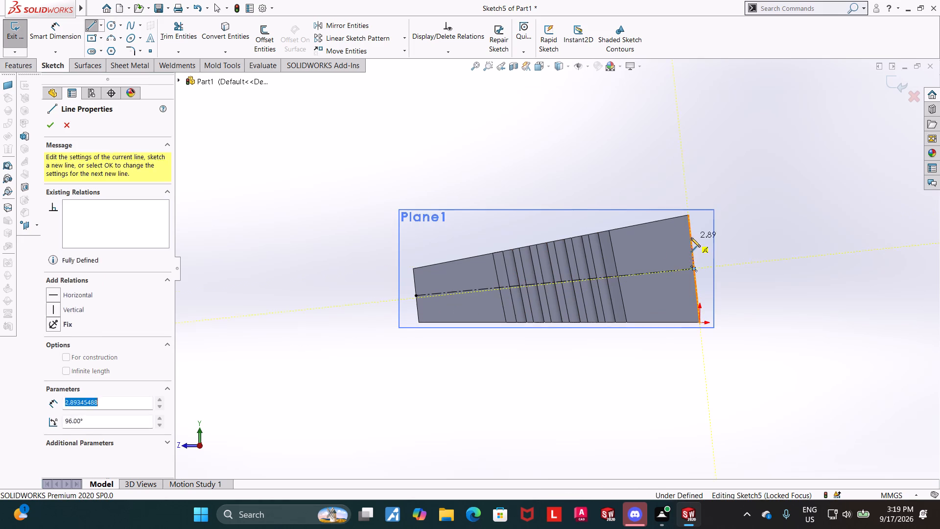
pyautogui.click(415, 279)
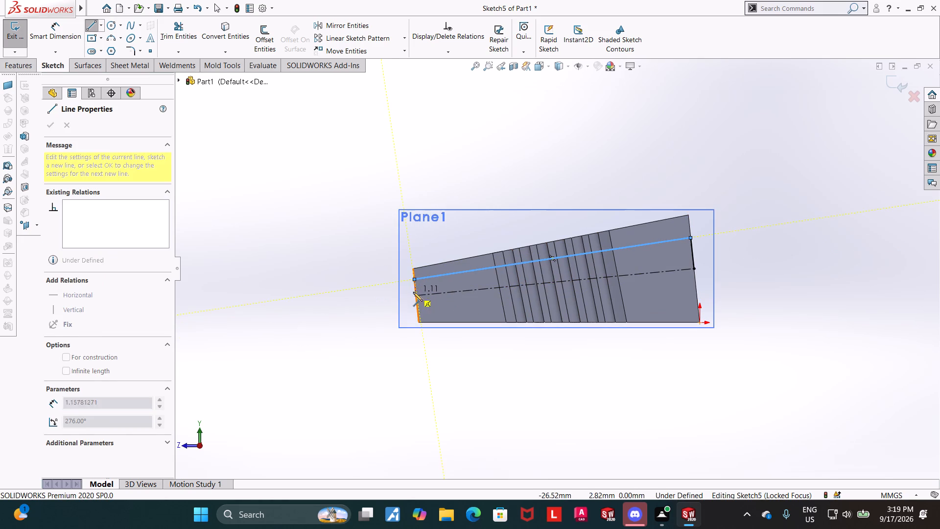
pyautogui.click(415, 295)
pyautogui.press('Escape')
pyautogui.press('Escape')
pyautogui.press('Escape')
pyautogui.press('Escape')
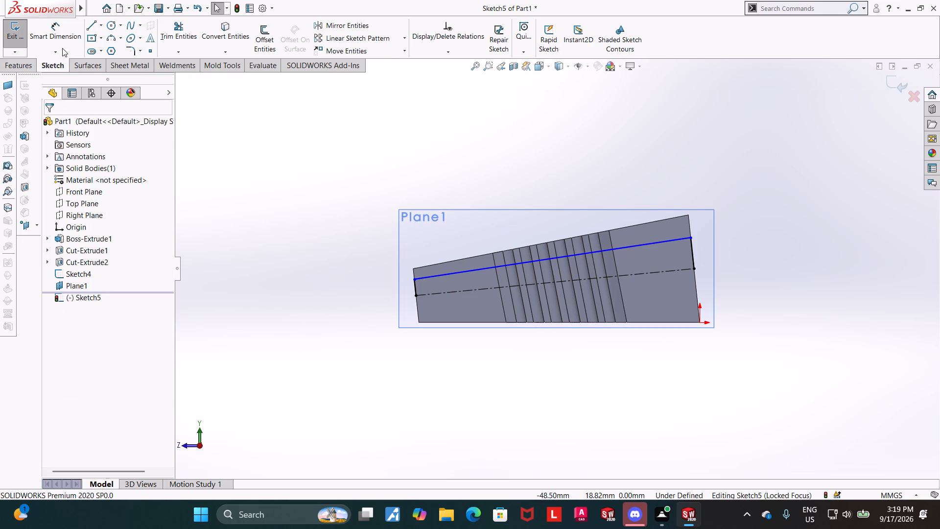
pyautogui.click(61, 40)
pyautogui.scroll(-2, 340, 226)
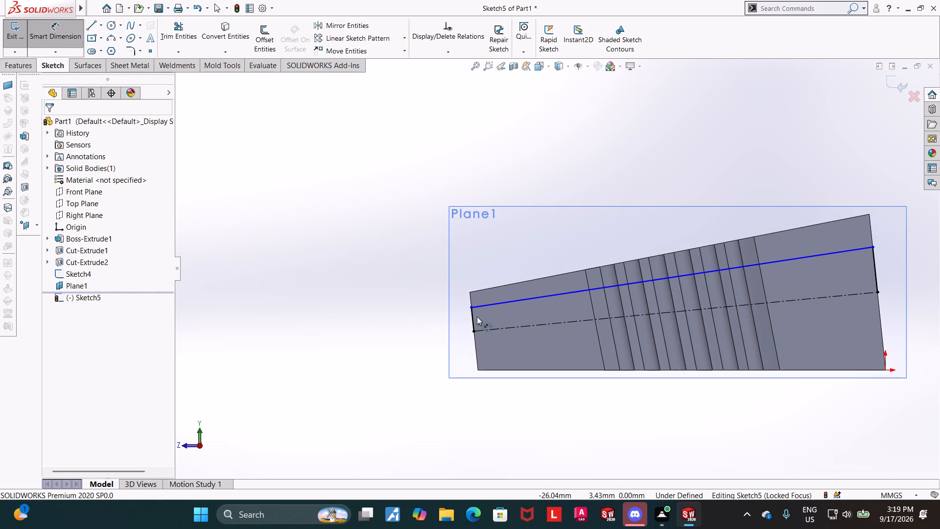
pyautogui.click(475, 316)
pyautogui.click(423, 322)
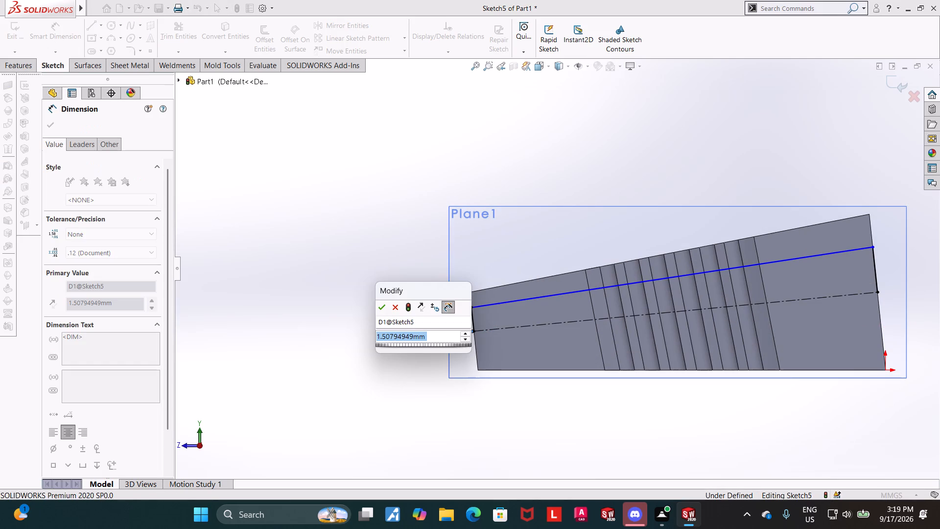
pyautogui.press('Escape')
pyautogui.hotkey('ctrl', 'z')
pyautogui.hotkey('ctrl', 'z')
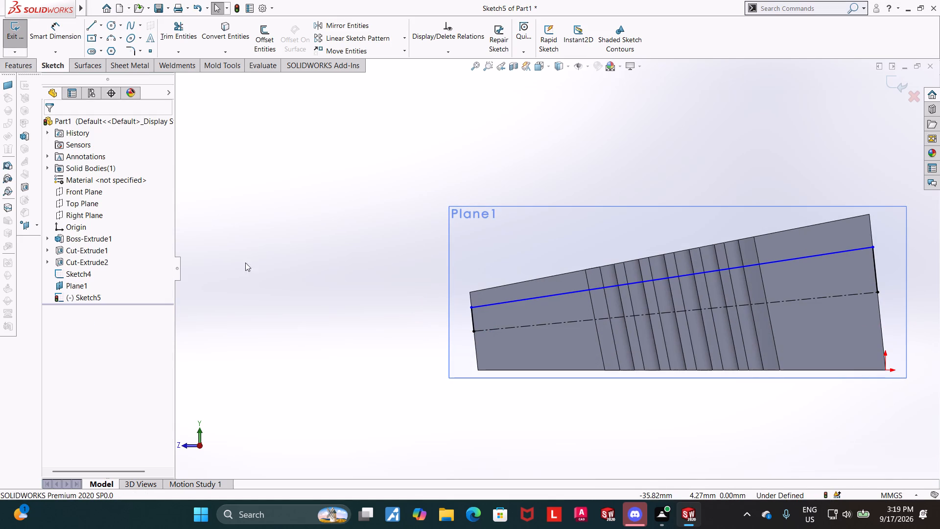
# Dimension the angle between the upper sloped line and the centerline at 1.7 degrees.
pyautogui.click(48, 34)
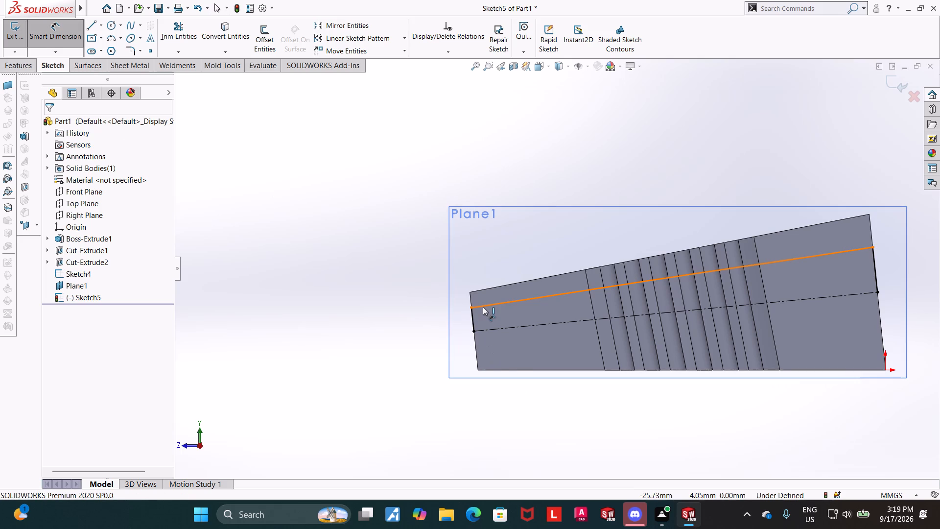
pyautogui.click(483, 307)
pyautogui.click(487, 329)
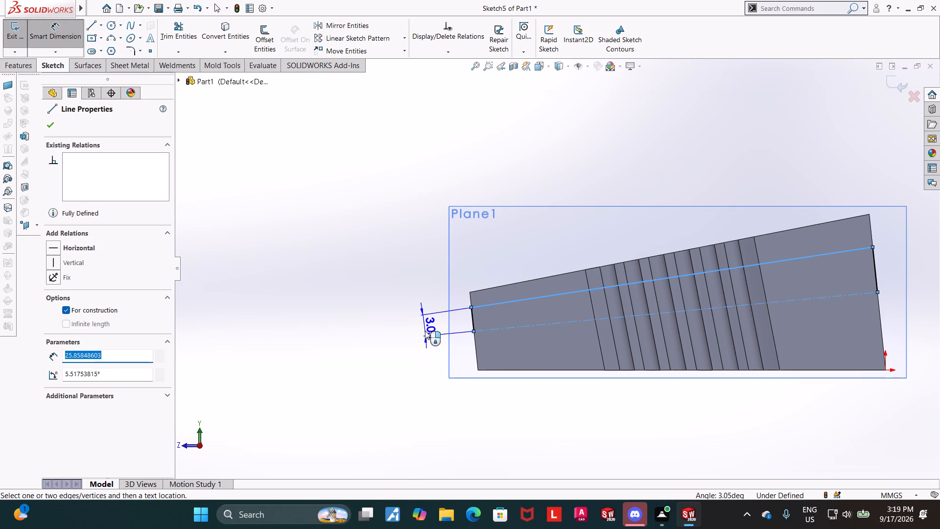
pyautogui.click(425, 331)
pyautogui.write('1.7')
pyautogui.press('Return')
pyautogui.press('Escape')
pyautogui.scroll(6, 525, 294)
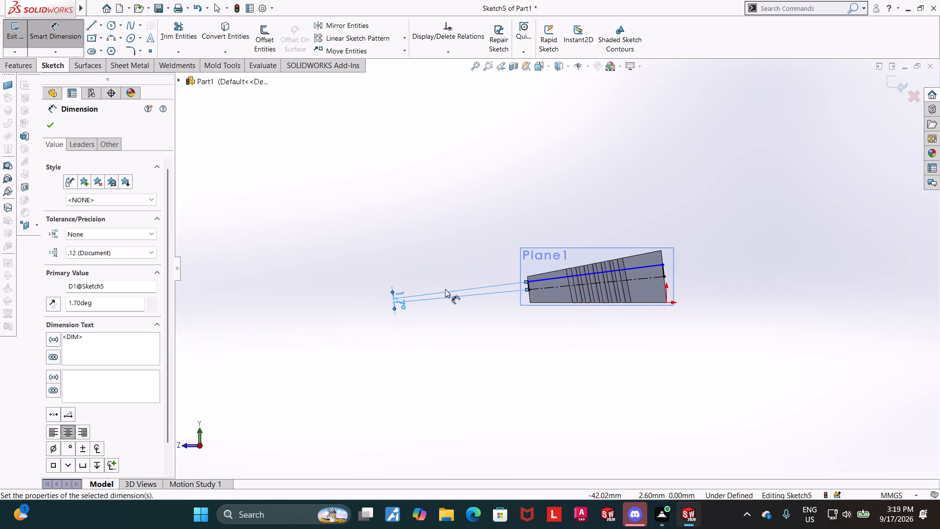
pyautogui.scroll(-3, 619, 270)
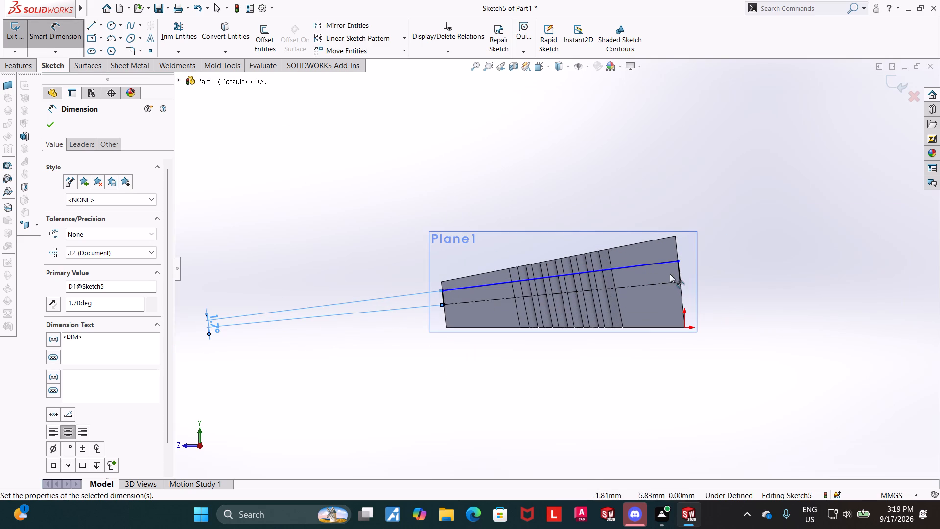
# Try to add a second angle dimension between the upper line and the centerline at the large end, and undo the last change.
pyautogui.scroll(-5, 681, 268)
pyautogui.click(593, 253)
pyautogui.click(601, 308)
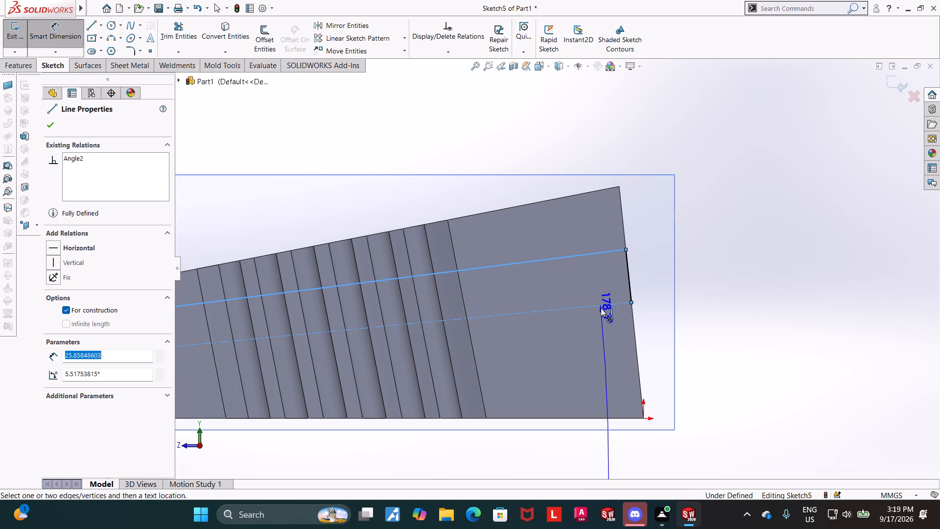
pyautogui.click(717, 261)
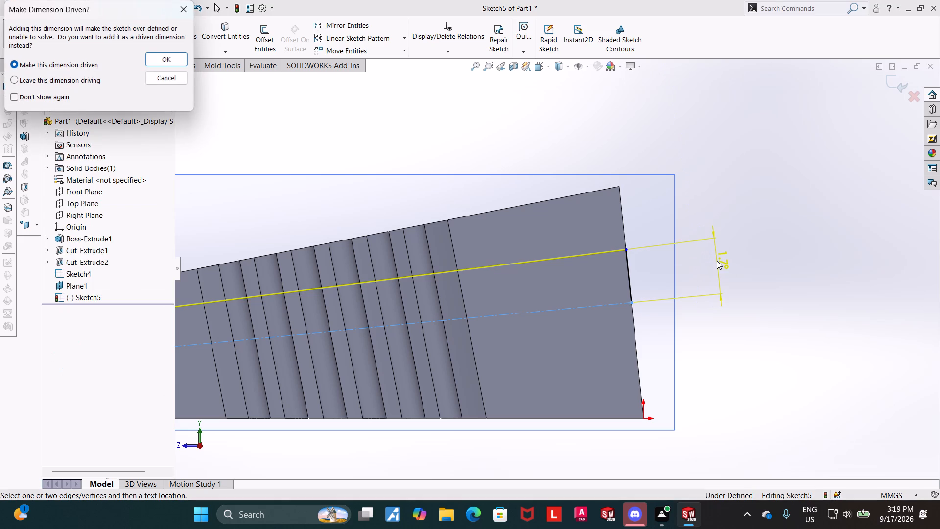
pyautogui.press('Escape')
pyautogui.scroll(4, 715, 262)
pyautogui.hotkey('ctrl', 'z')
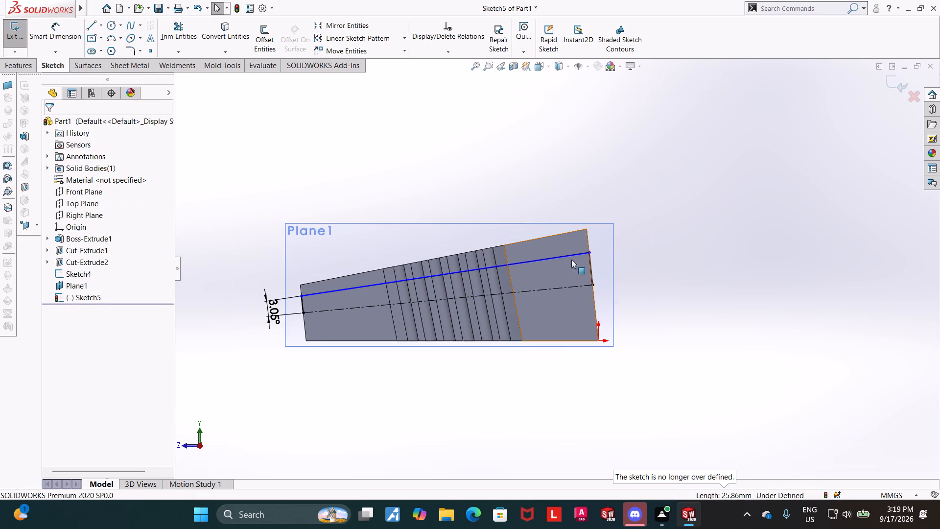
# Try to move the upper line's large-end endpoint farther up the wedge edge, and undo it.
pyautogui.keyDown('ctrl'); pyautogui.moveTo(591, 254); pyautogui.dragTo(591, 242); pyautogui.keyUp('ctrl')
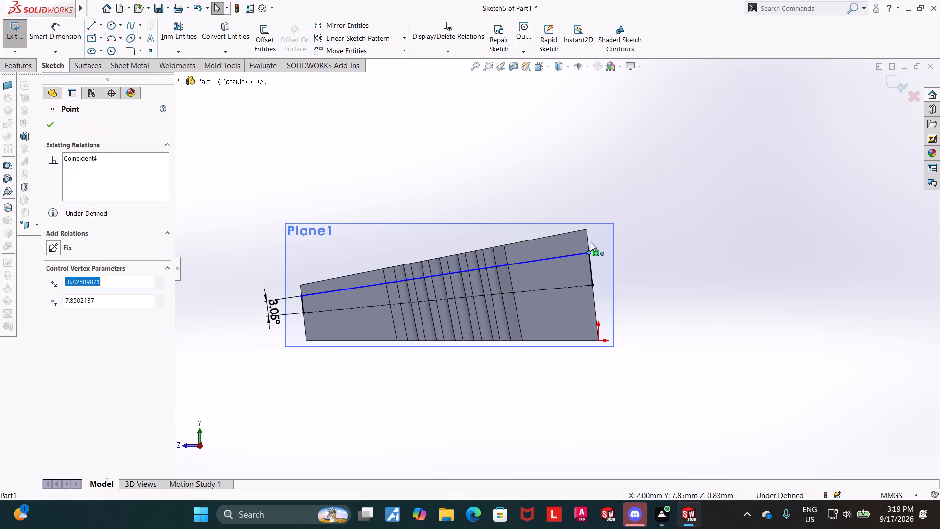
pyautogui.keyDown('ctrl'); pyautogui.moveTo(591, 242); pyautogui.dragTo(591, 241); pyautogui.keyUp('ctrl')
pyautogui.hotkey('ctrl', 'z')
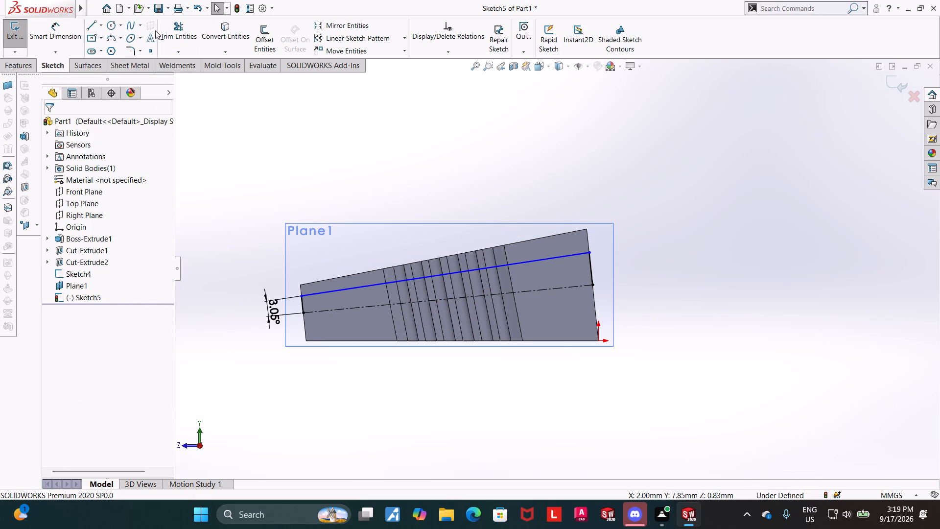
# Trim away the upper sloped line, keeping the two short end lines and the centerline.
pyautogui.click(175, 33)
pyautogui.scroll(-2, 441, 197)
pyautogui.moveTo(598, 317); pyautogui.dragTo(595, 287)
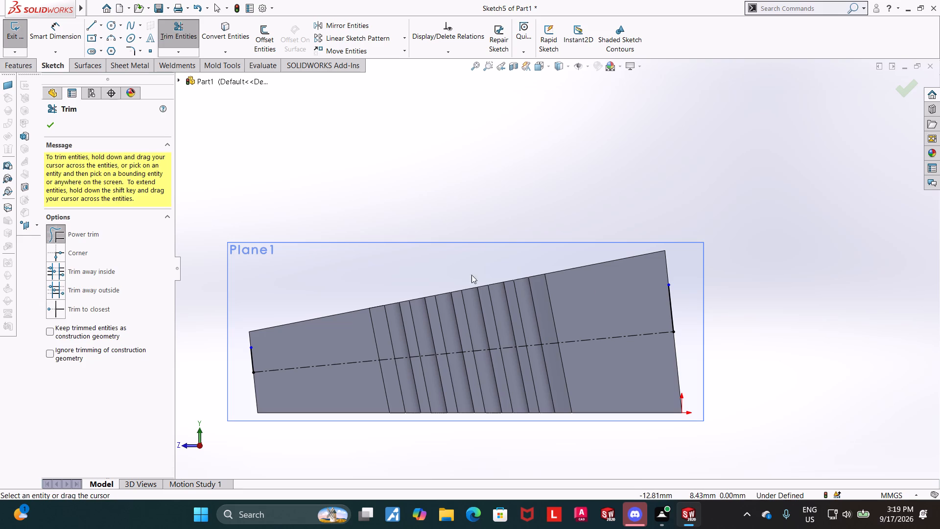
pyautogui.press('Escape')
pyautogui.press('Escape')
# Extend the short line on the large end edge upward to a length of about 3.95 mm.
pyautogui.moveTo(668, 284); pyautogui.dragTo(668, 267)
pyautogui.press('Escape')
pyautogui.press('Escape')
pyautogui.press('Escape')
# Draw a sloped line joining the upper endpoints of the small-end and large-end lines.
pyautogui.click(89, 27)
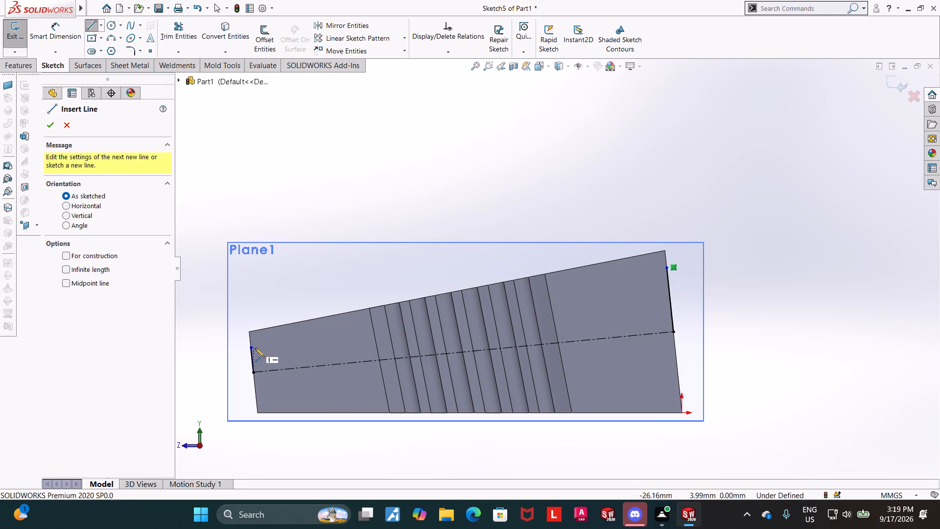
pyautogui.click(249, 346)
pyautogui.click(664, 268)
pyautogui.press('Escape')
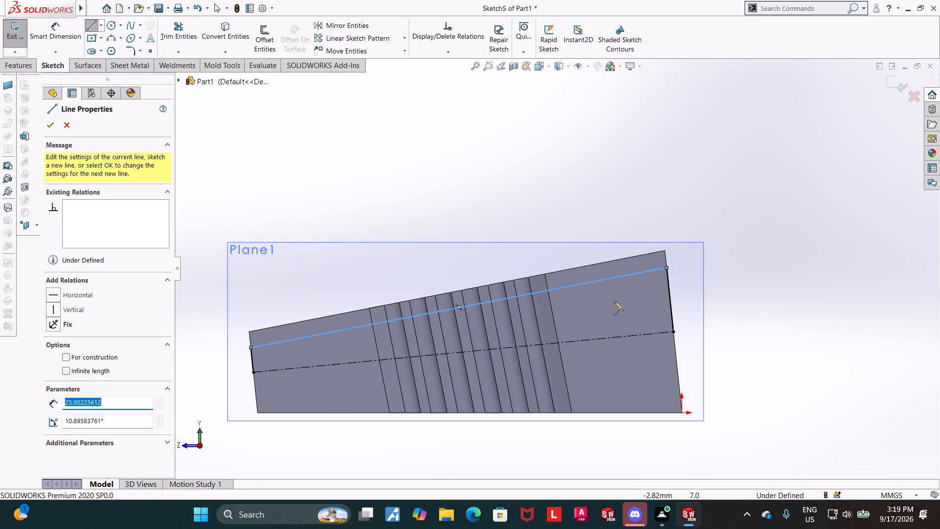
pyautogui.press('Escape')
pyautogui.press('Escape')
# Dimension the small-end line's length at 1.7 mm.
pyautogui.click(49, 28)
pyautogui.click(252, 357)
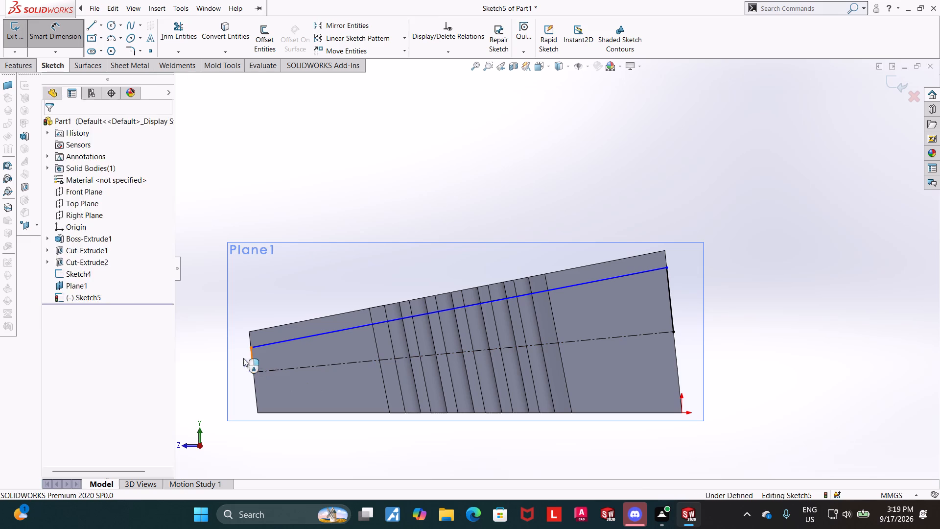
pyautogui.click(197, 387)
pyautogui.write('1.7')
pyautogui.press('Return')
pyautogui.press('Escape')
pyautogui.press('Escape')
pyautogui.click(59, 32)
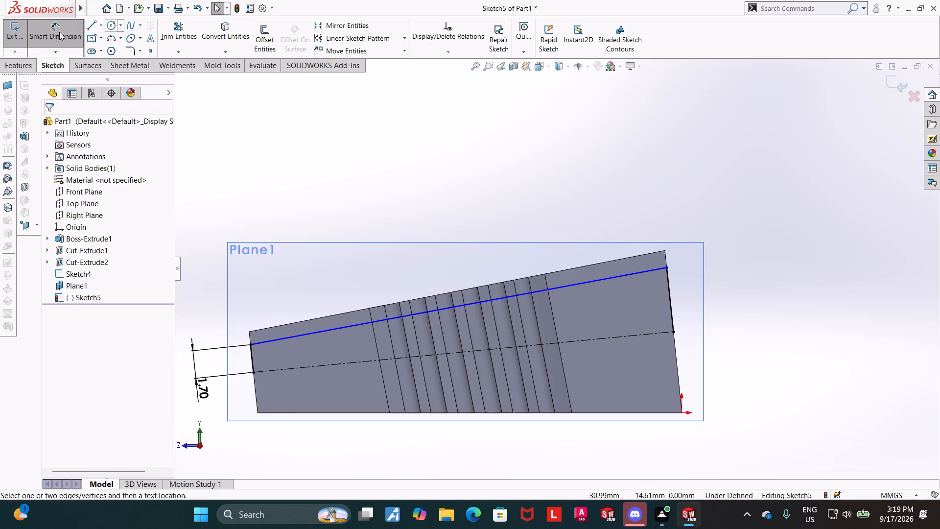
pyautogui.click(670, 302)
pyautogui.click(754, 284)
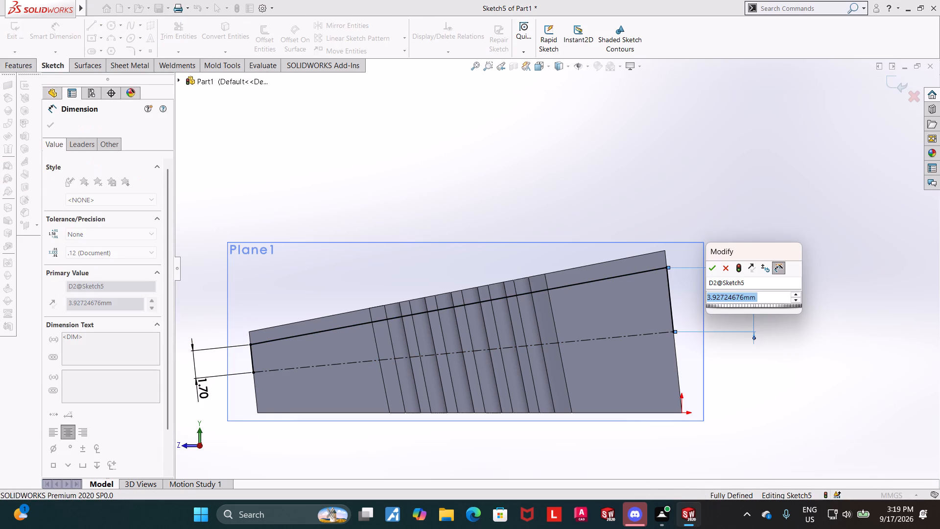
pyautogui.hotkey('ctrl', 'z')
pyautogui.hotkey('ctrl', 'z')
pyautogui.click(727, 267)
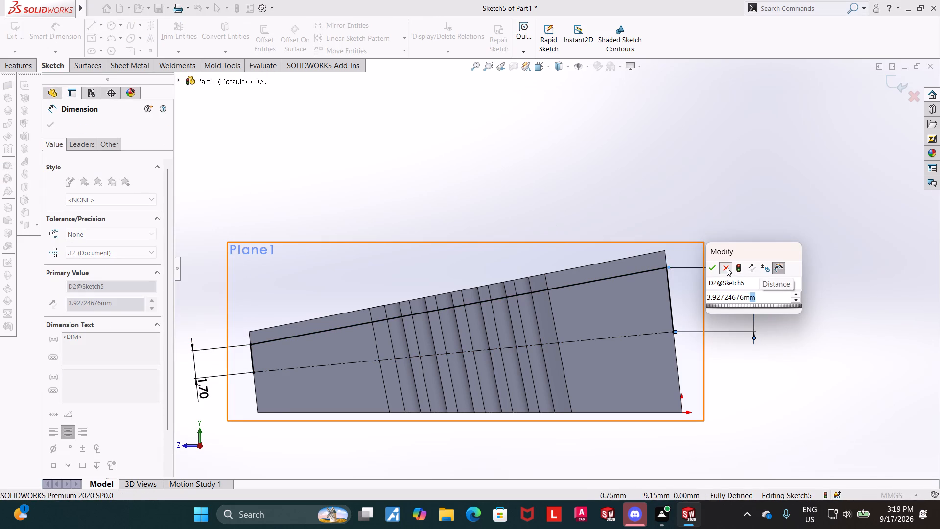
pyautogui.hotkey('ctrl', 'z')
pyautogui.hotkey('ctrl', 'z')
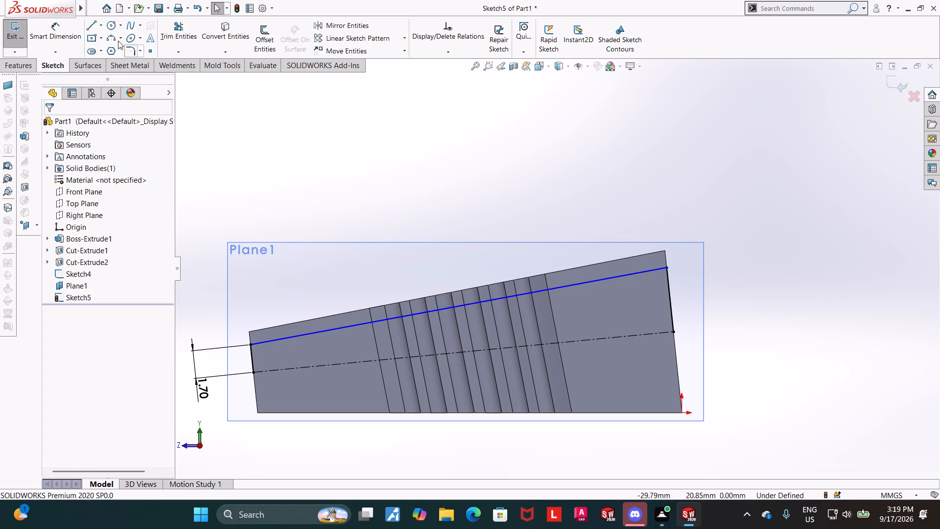
# Dimension the large-end line's length along its edge at 4 mm.
pyautogui.click(77, 27)
pyautogui.click(672, 300)
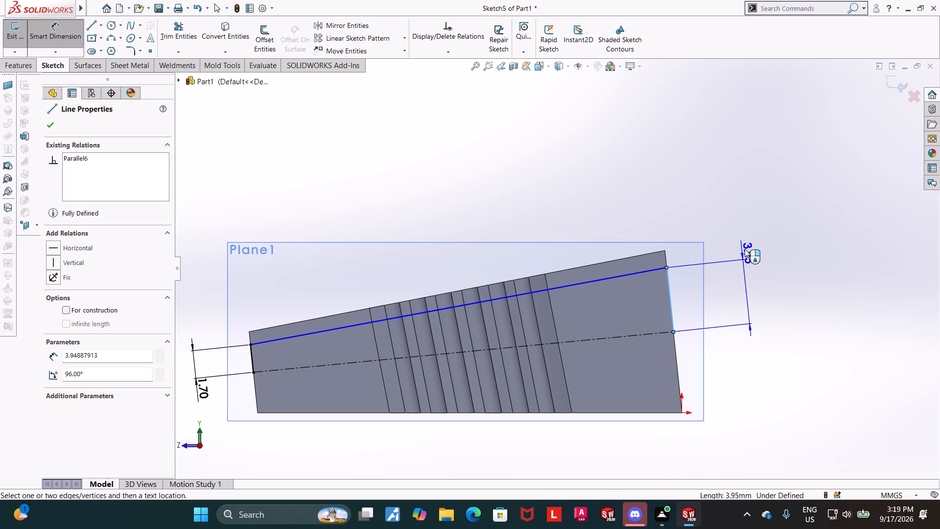
pyautogui.click(745, 245)
pyautogui.press('4')
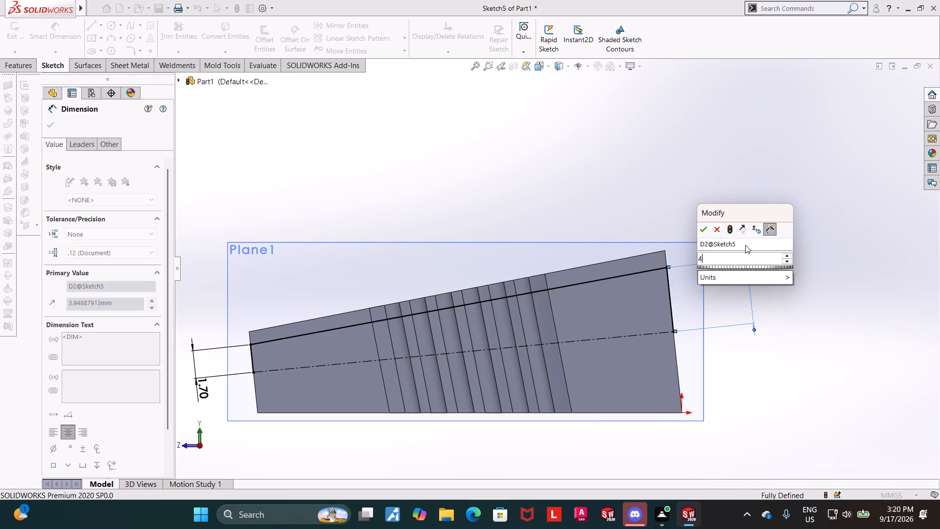
pyautogui.press('Return')
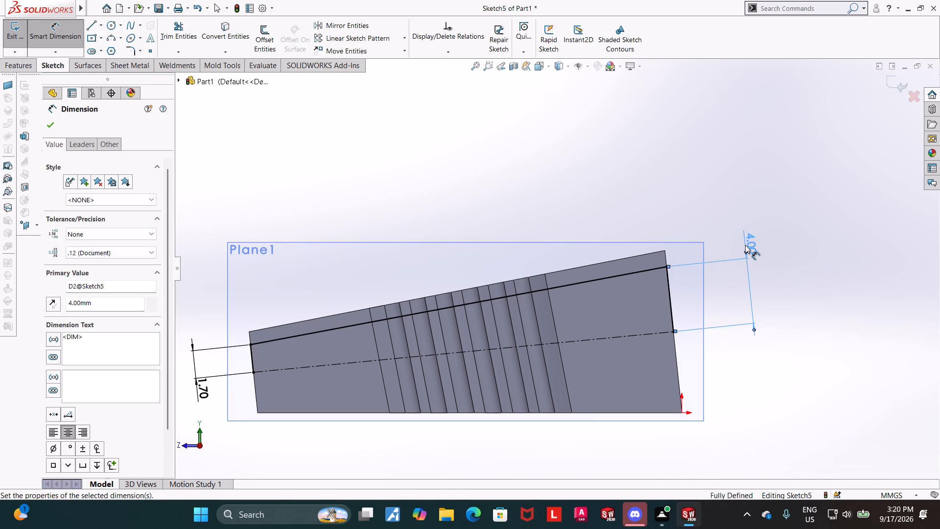
pyautogui.press('Escape')
# Close the profile with a solid line over the centerline, from the small-end line's lower endpoint to the large-end line's lower endpoint.
pyautogui.scroll(2, 742, 321)
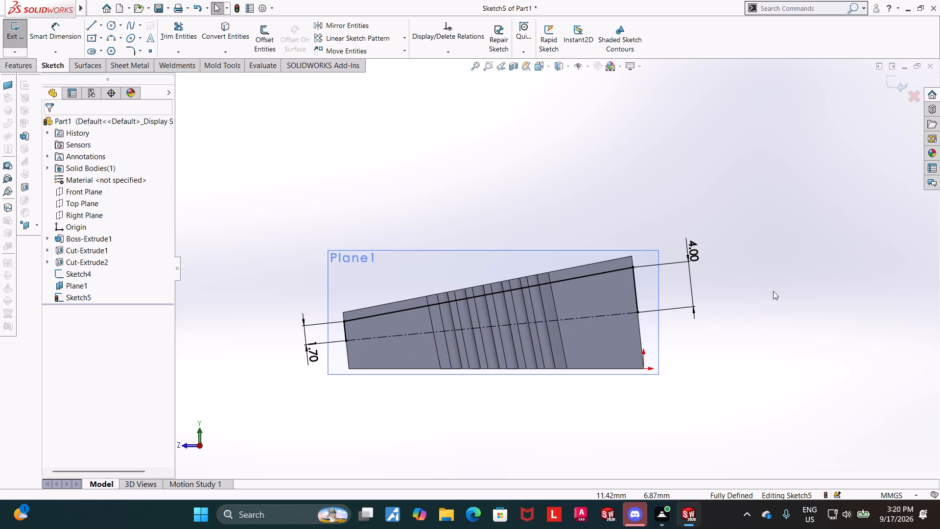
pyautogui.click(88, 26)
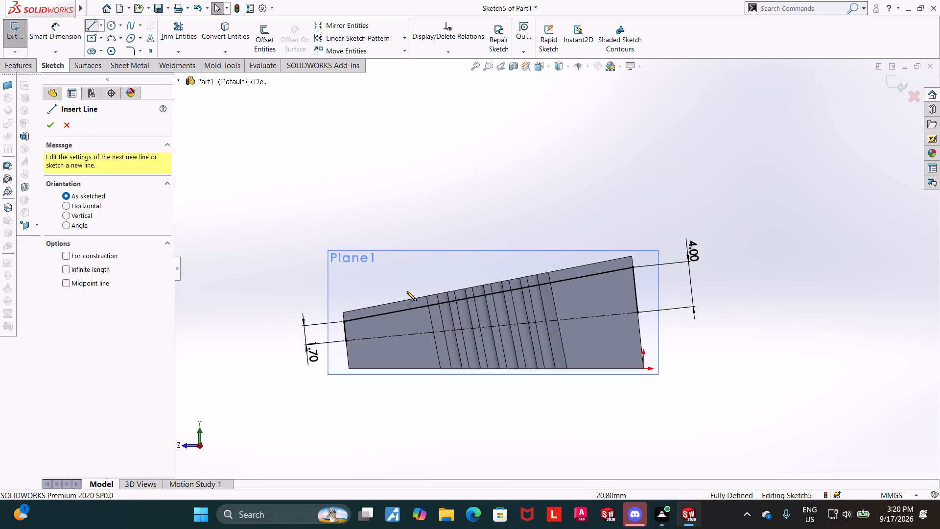
pyautogui.click(348, 339)
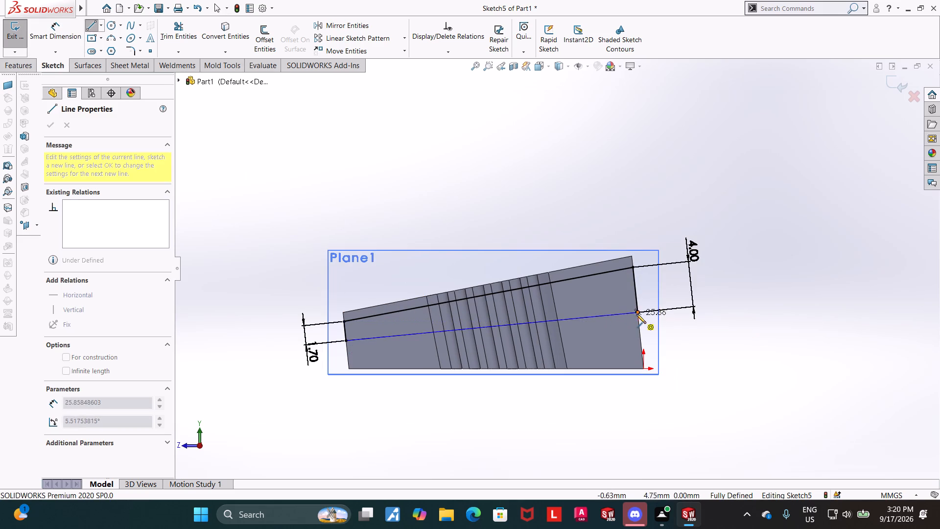
pyautogui.click(637, 313)
pyautogui.press('Escape')
pyautogui.press('Escape')
pyautogui.press('Escape')
pyautogui.press('Escape')
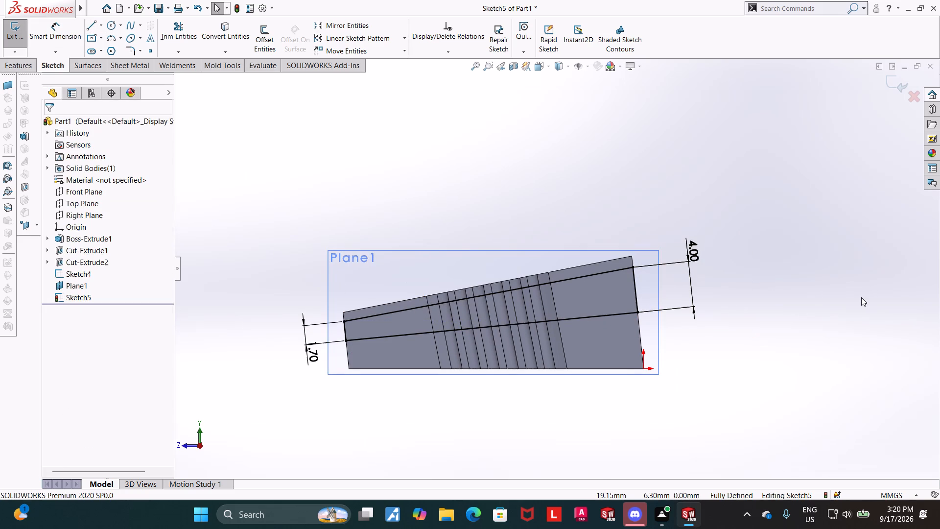
# Finish the sketch and revolve the closed profile 360 degrees about its lengthwise centerline as a boss merged with the wedge.
pyautogui.click(886, 84)
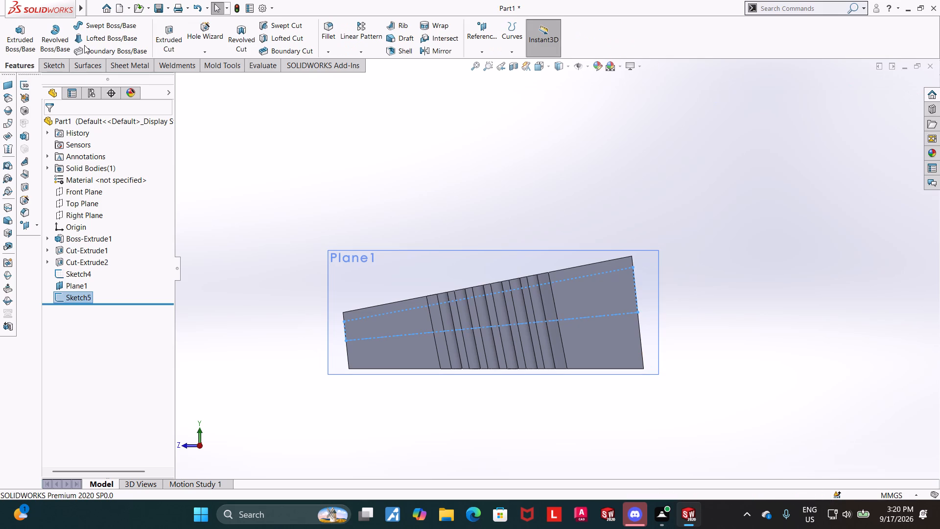
pyautogui.click(57, 31)
pyautogui.moveTo(726, 300); pyautogui.dragTo(748, 297, button='middle')
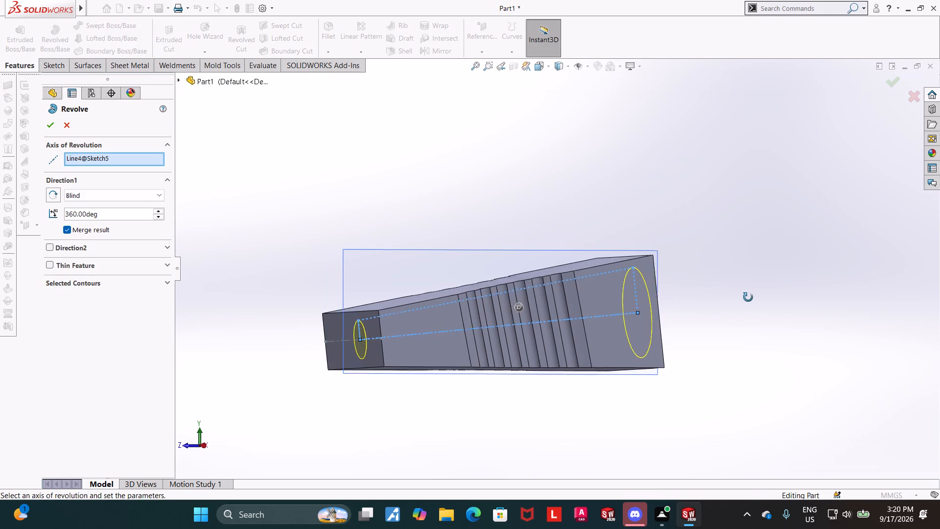
pyautogui.moveTo(748, 297); pyautogui.dragTo(757, 296, button='middle')
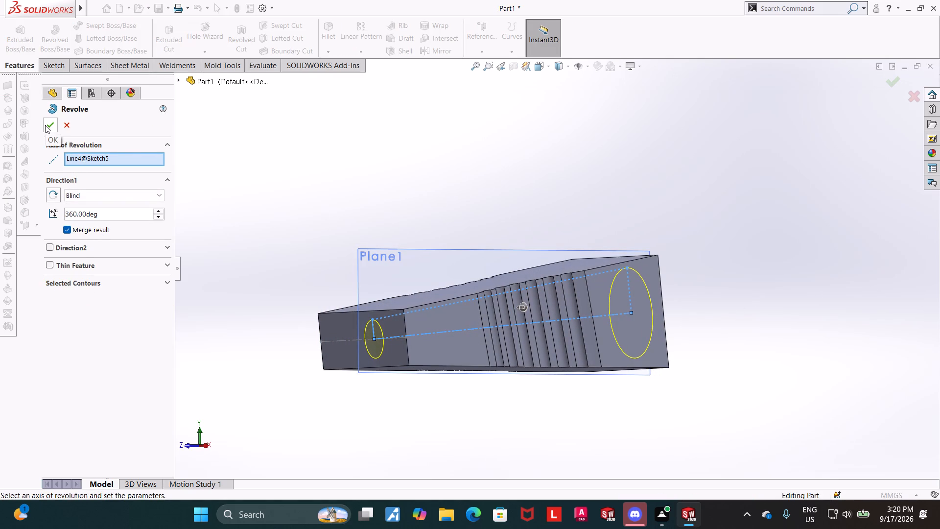
pyautogui.click(45, 125)
# Section the model at the offset plane Plane1 and examine the interior around the revolved feature.
pyautogui.click(468, 113)
pyautogui.click(514, 69)
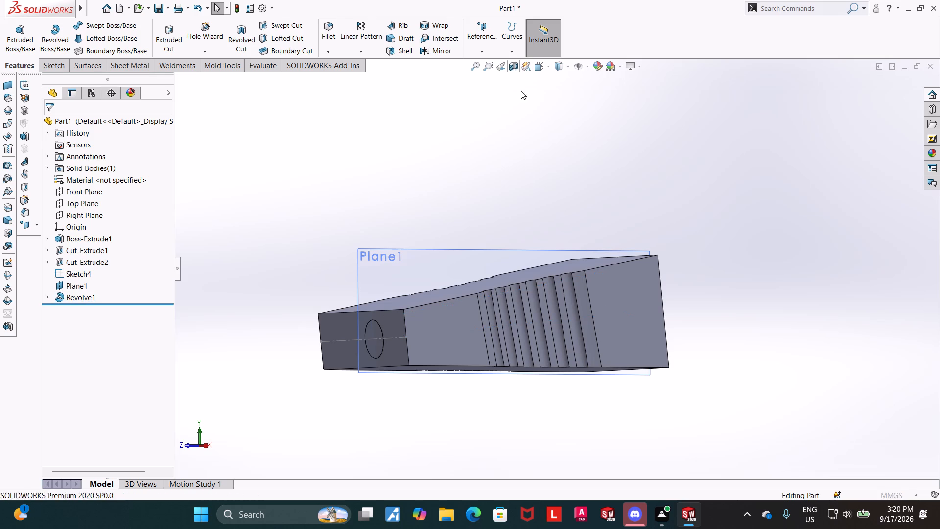
pyautogui.click(69, 121)
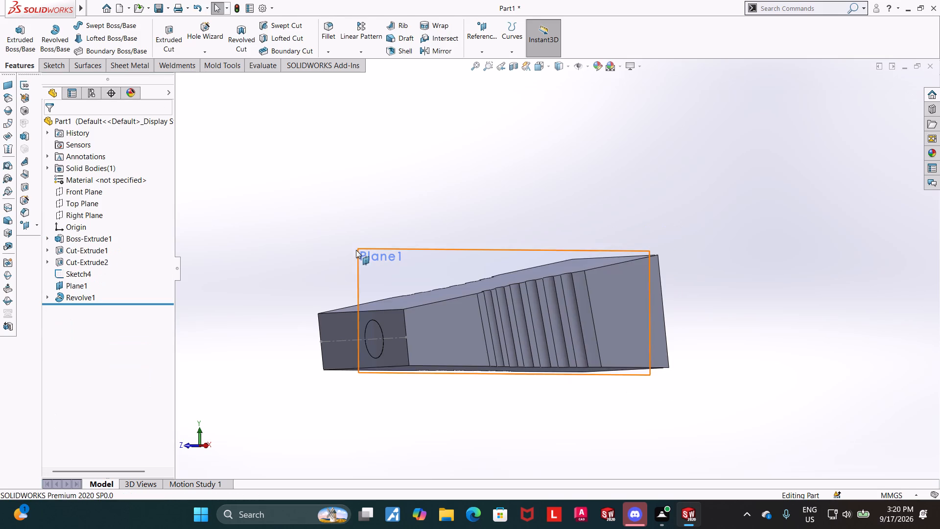
pyautogui.click(385, 272)
pyautogui.click(512, 62)
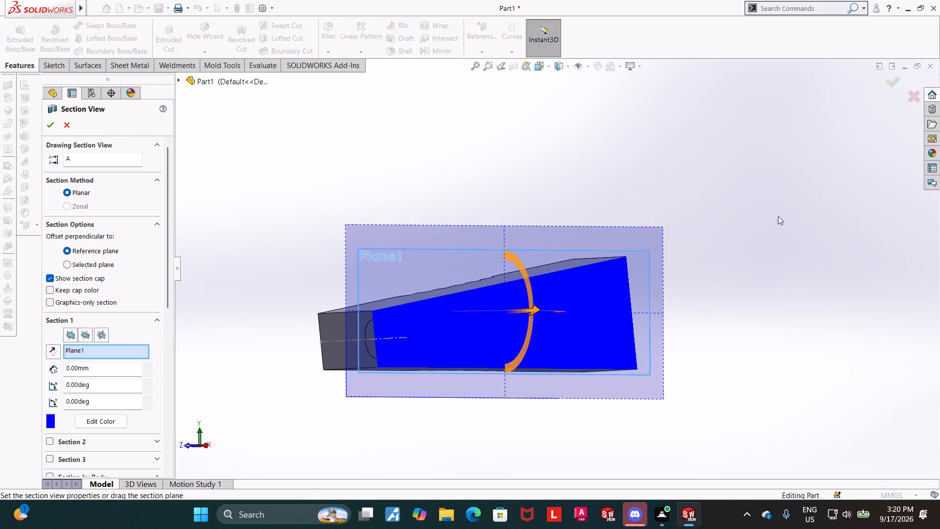
pyautogui.moveTo(774, 217); pyautogui.dragTo(761, 227, button='middle')
pyautogui.click(54, 125)
pyautogui.click(341, 186)
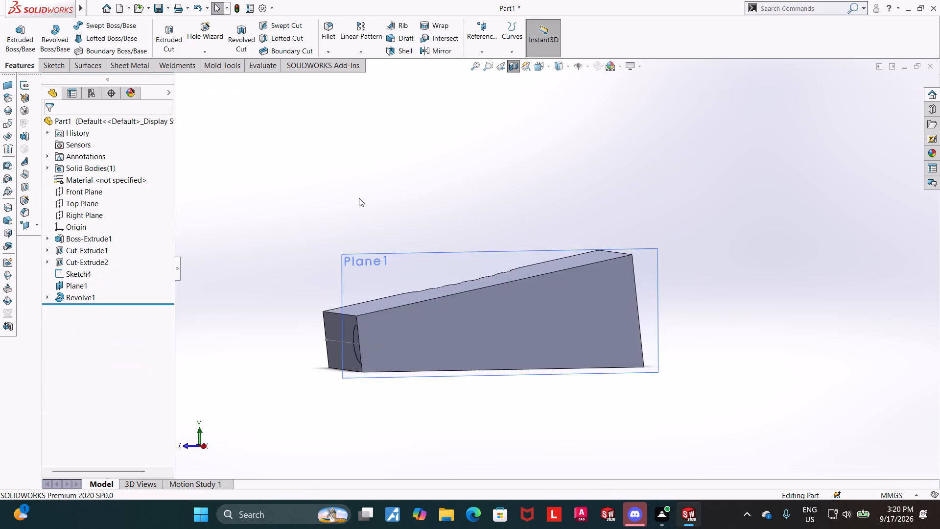
pyautogui.moveTo(388, 214); pyautogui.dragTo(455, 210, button='middle')
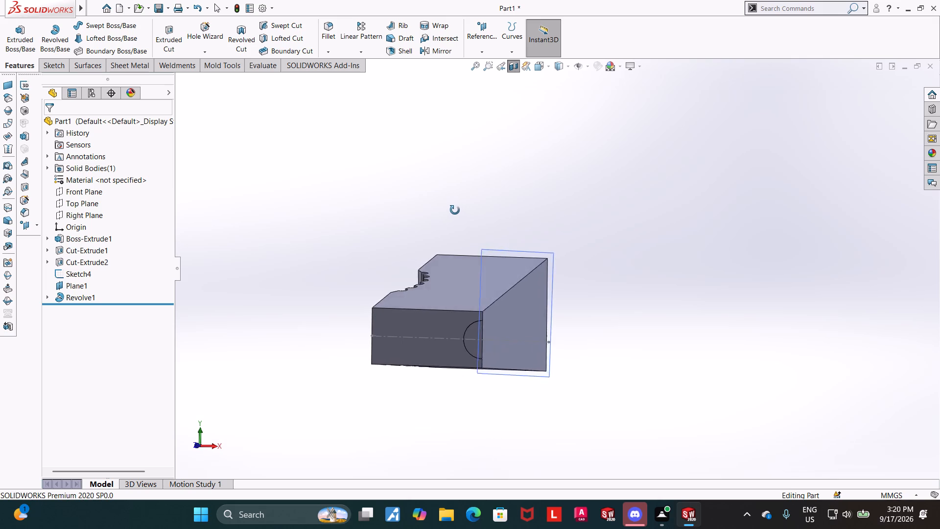
# Delete the revolved boss Revolve1 from the wedge, keeping its profile sketch.
pyautogui.moveTo(455, 210); pyautogui.dragTo(429, 211, button='middle')
pyautogui.scroll(3, 425, 212)
pyautogui.scroll(1, 523, 224)
pyautogui.moveTo(514, 224); pyautogui.dragTo(504, 224, button='middle')
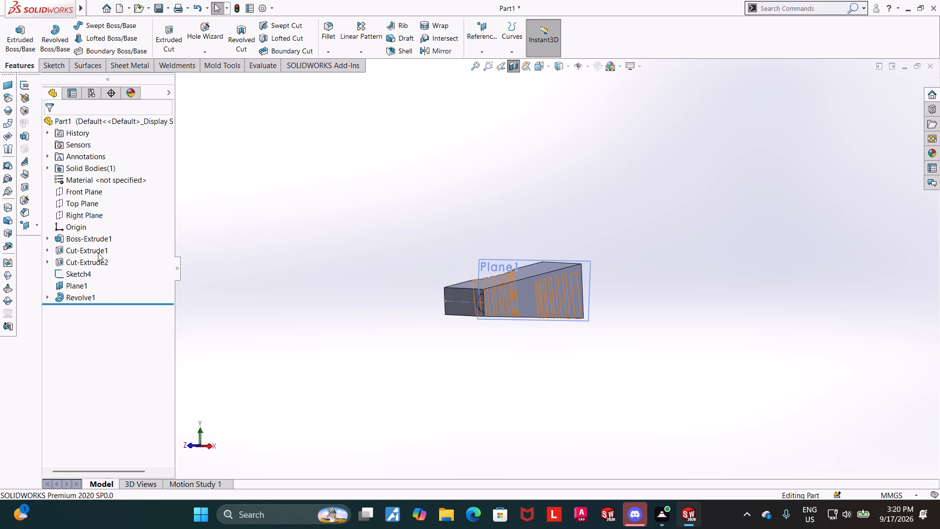
pyautogui.click(81, 296)
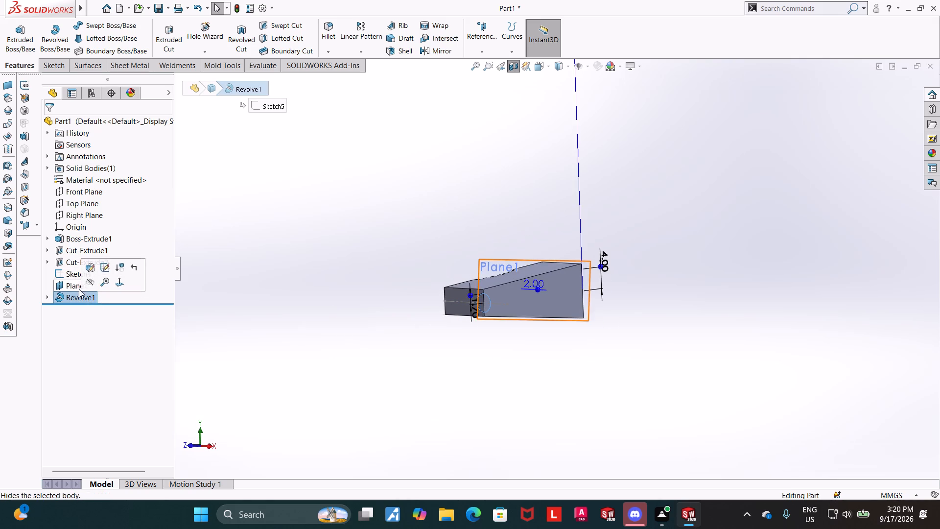
pyautogui.click(48, 299)
pyautogui.rightClick(74, 297)
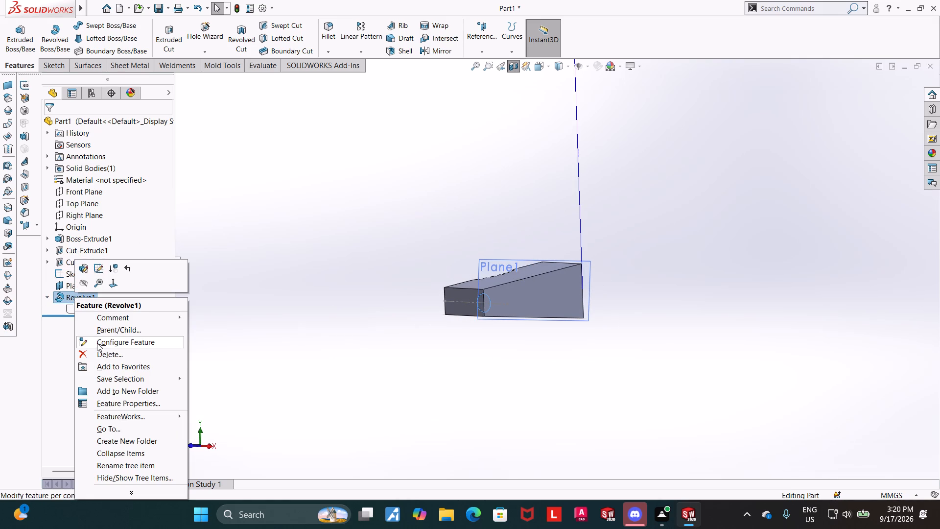
pyautogui.click(97, 351)
pyautogui.click(554, 194)
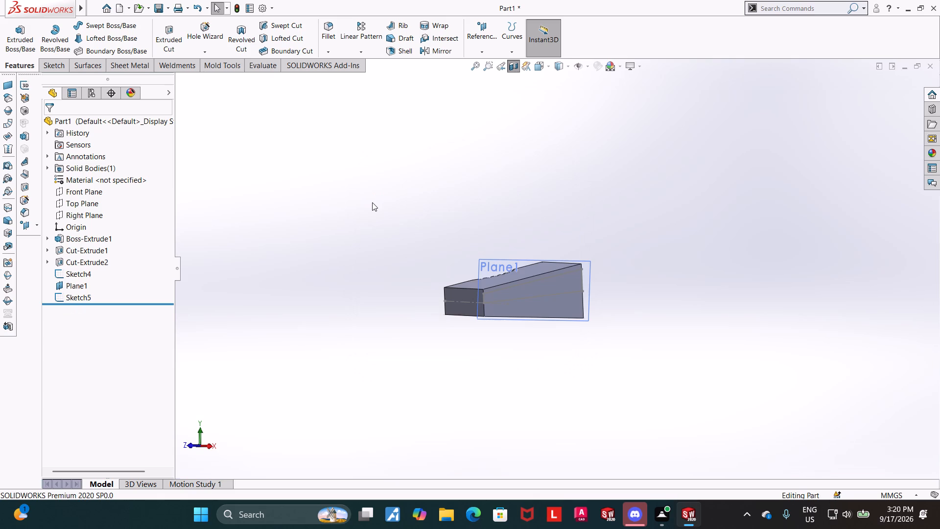
pyautogui.click(372, 202)
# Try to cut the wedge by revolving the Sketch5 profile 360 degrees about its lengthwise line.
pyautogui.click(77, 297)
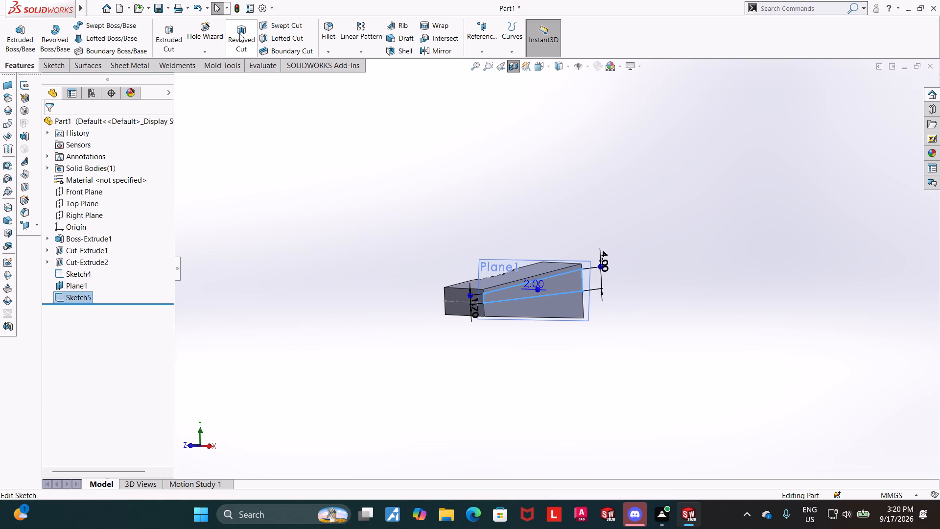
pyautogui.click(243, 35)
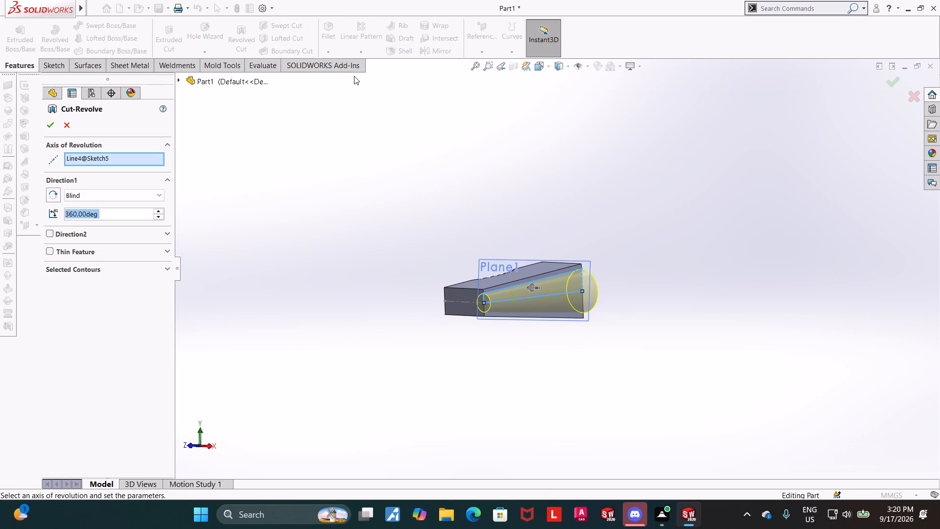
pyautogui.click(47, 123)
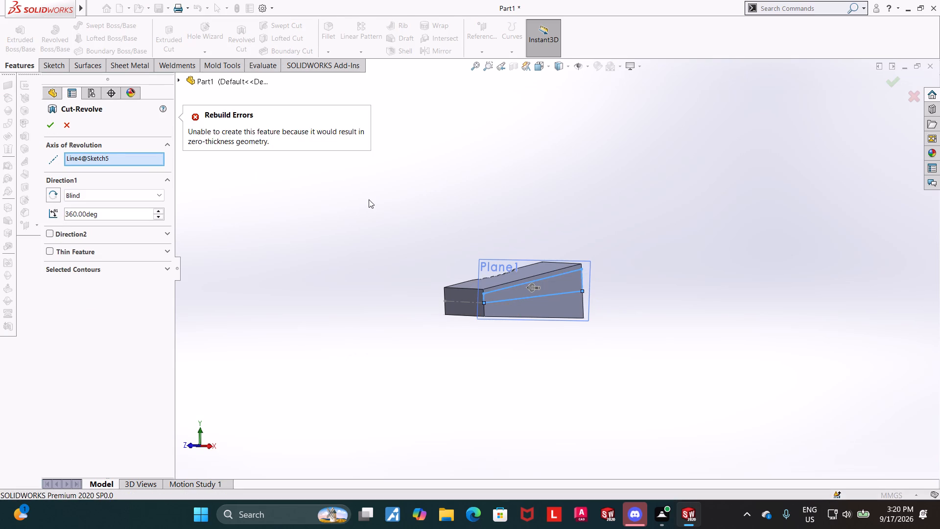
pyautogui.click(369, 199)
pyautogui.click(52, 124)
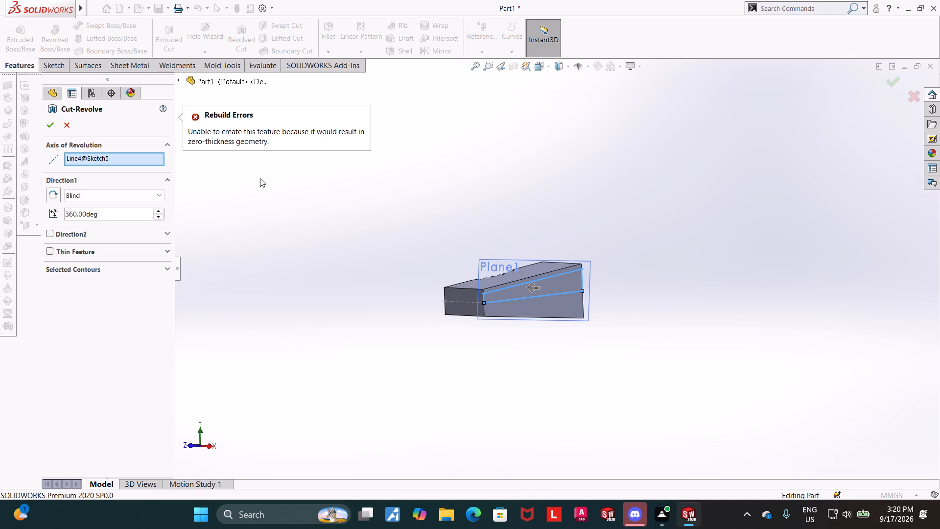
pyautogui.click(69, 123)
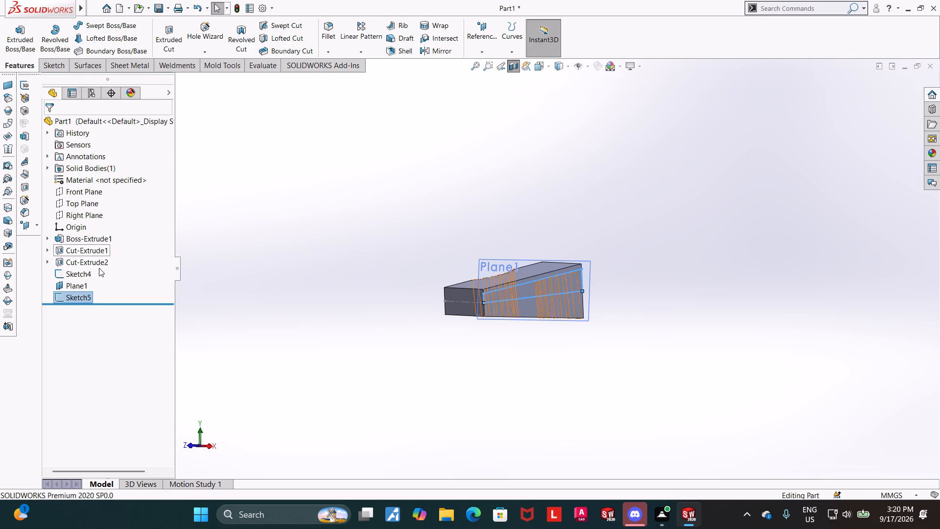
# Open the tapered profile sketch Sketch5 for editing, viewed square to its plane.
pyautogui.click(81, 294)
pyautogui.click(279, 270)
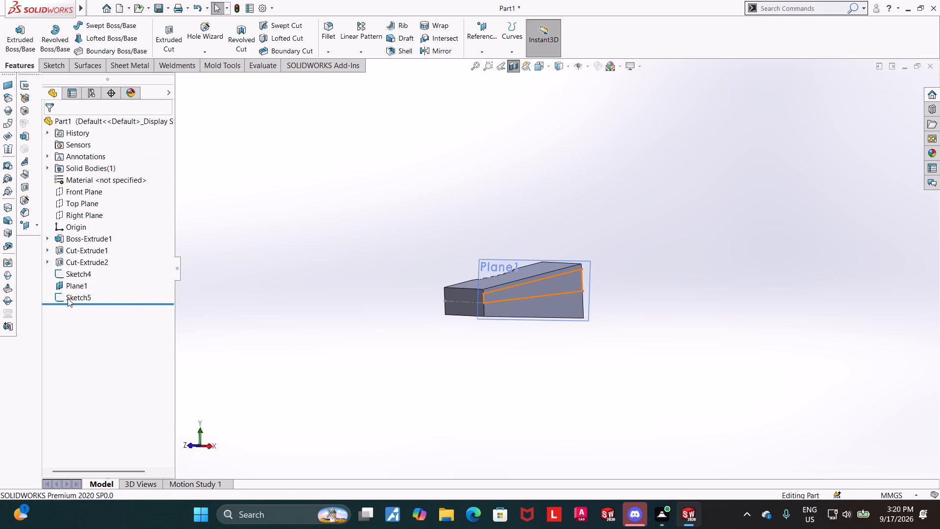
pyautogui.click(68, 298)
pyautogui.doubleClick(109, 284)
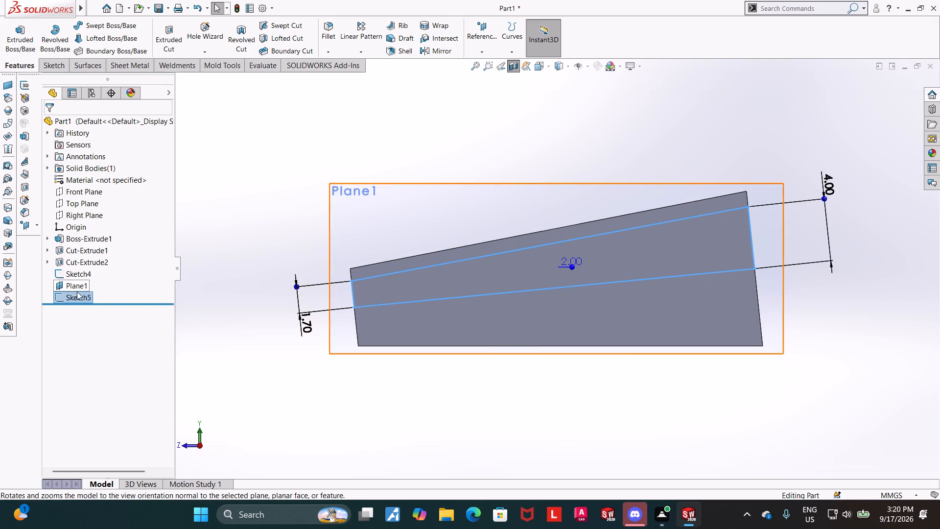
pyautogui.click(77, 292)
pyautogui.click(87, 267)
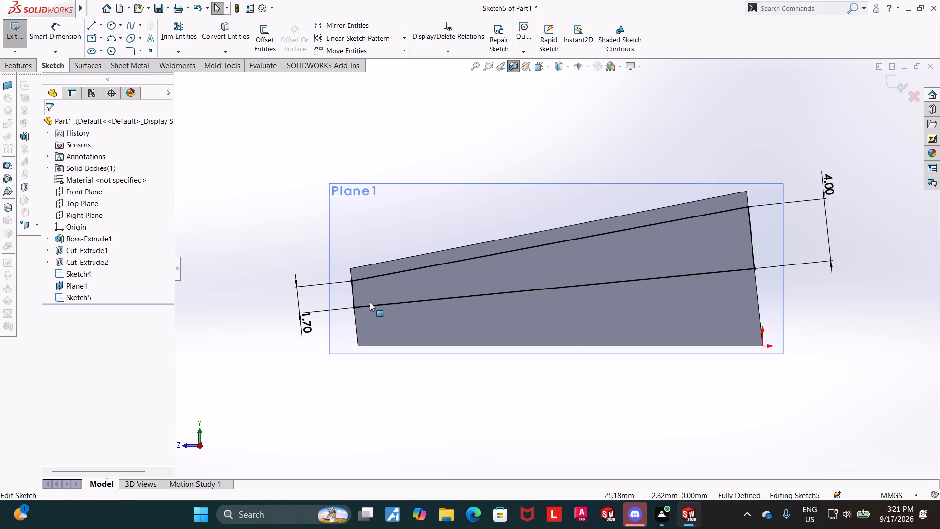
# Examine the tapered profile's corners and end lines against the wedge's small and large ends.
pyautogui.scroll(-6, 369, 302)
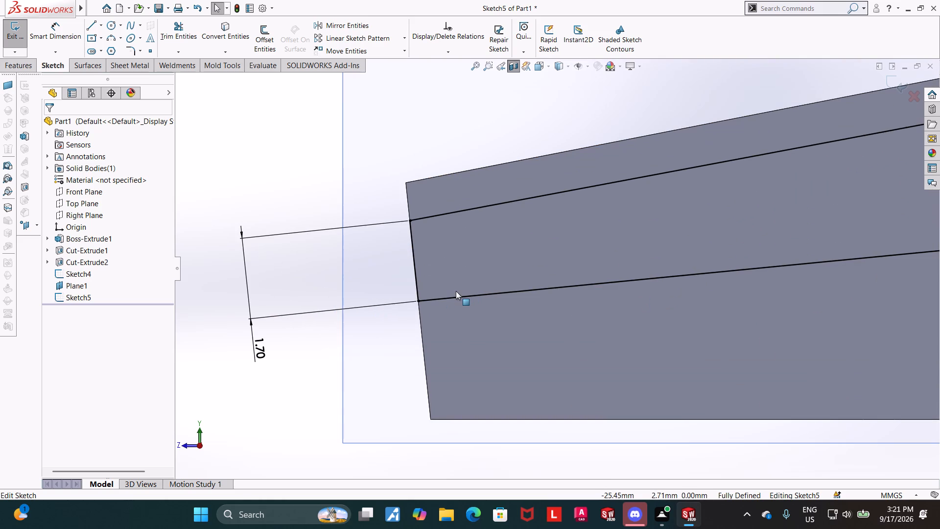
pyautogui.scroll(7, 406, 297)
pyautogui.scroll(3, 749, 281)
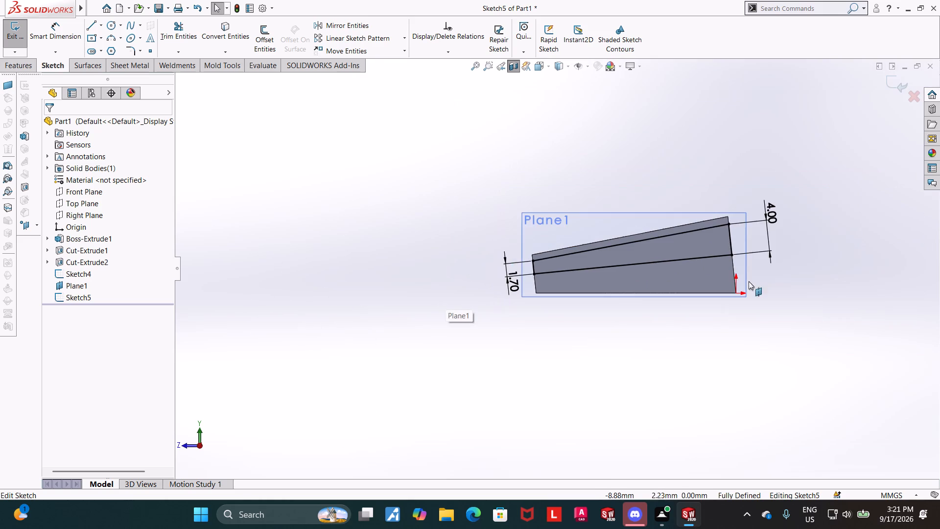
pyautogui.scroll(-3, 752, 218)
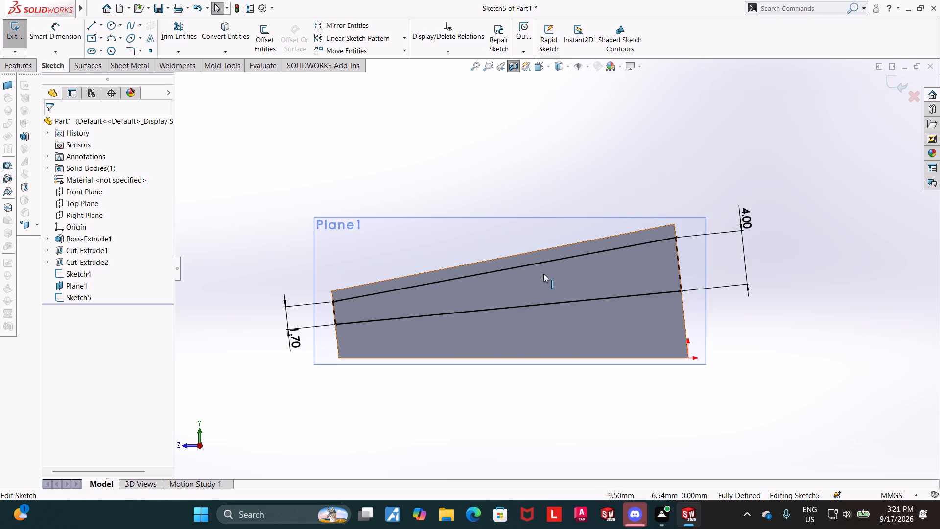
pyautogui.scroll(-8, 336, 300)
pyautogui.scroll(-6, 522, 285)
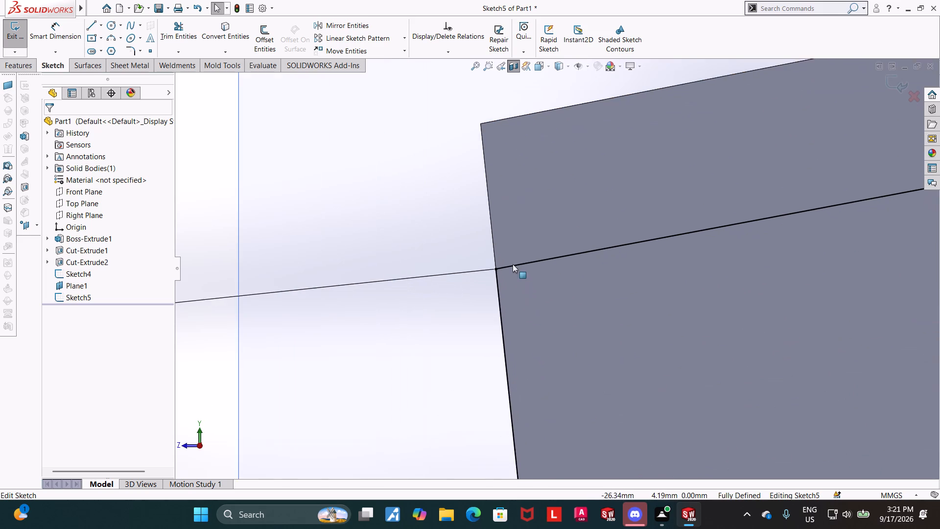
pyautogui.scroll(20, 513, 264)
pyautogui.scroll(-5, 633, 257)
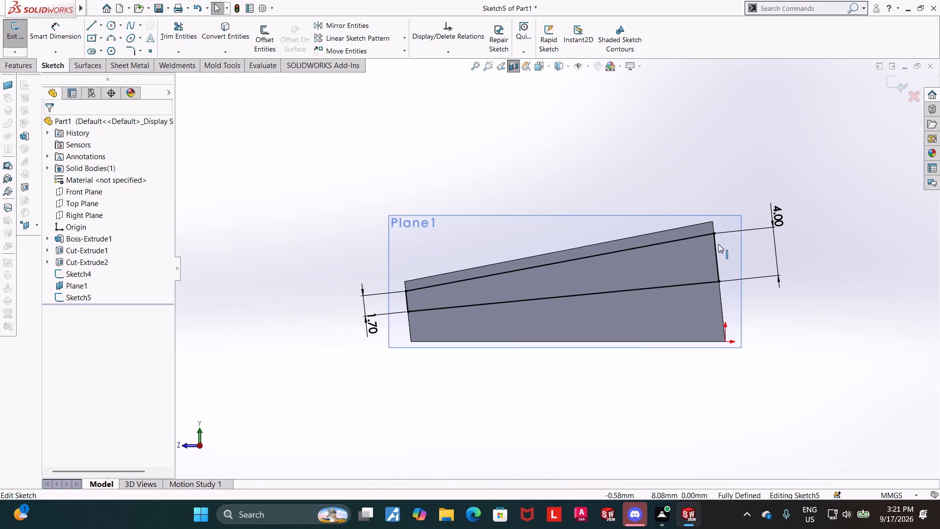
pyautogui.scroll(-2, 718, 244)
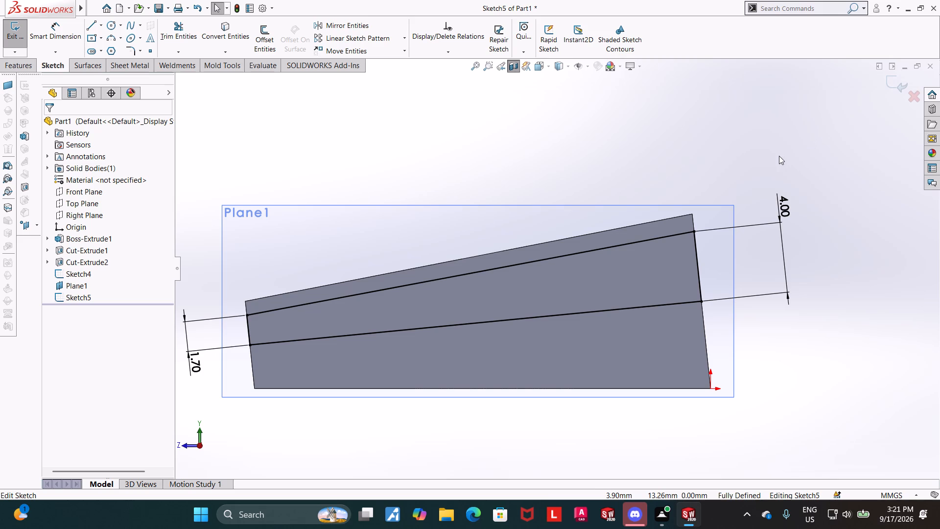
pyautogui.moveTo(779, 199); pyautogui.dragTo(757, 208, button='middle')
pyautogui.scroll(1, 757, 204)
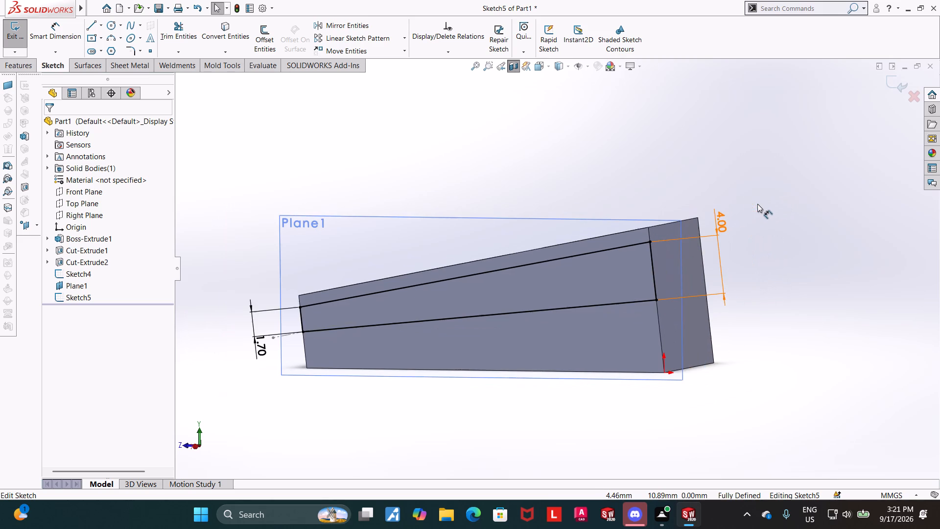
pyautogui.moveTo(767, 298); pyautogui.dragTo(780, 287, button='middle')
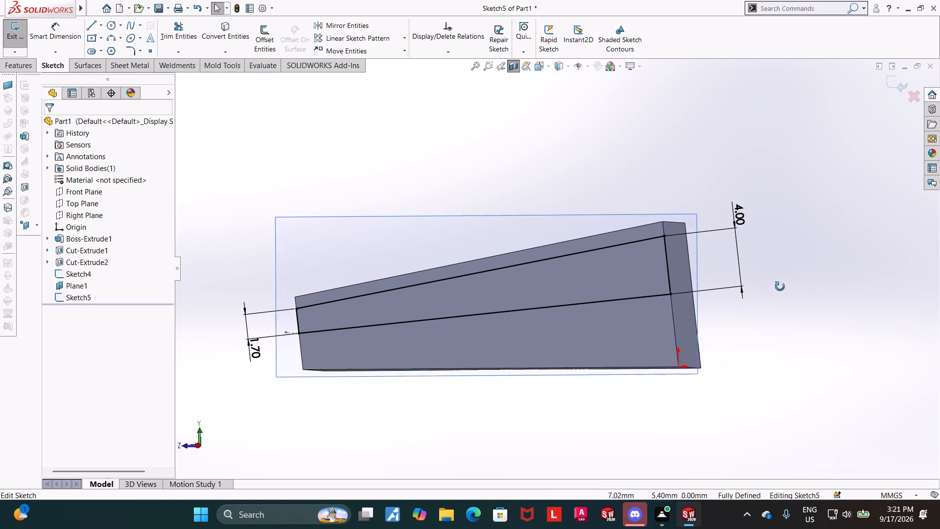
pyautogui.moveTo(780, 287); pyautogui.dragTo(784, 283, button='middle')
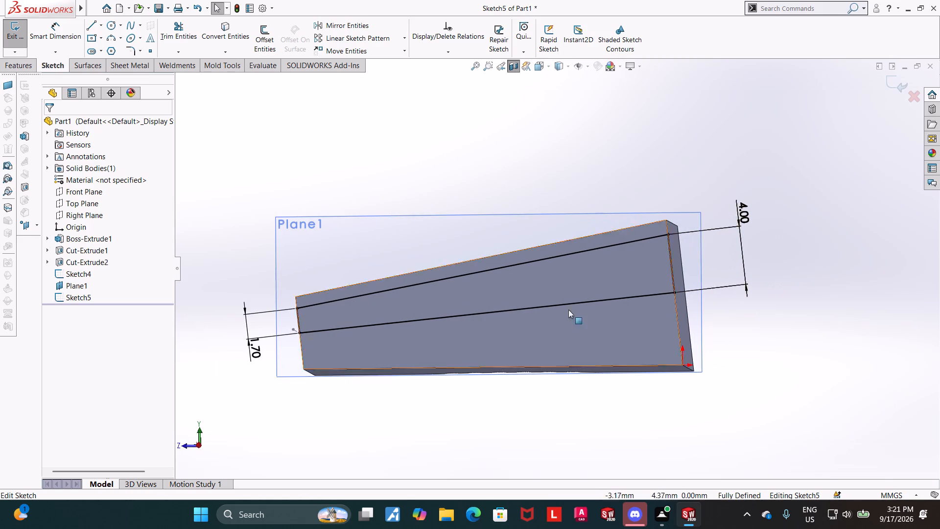
# Delete the four solid lines of the tapered profile in Sketch5, but not the lengthwise centerline.
pyautogui.click(71, 296)
pyautogui.click(96, 276)
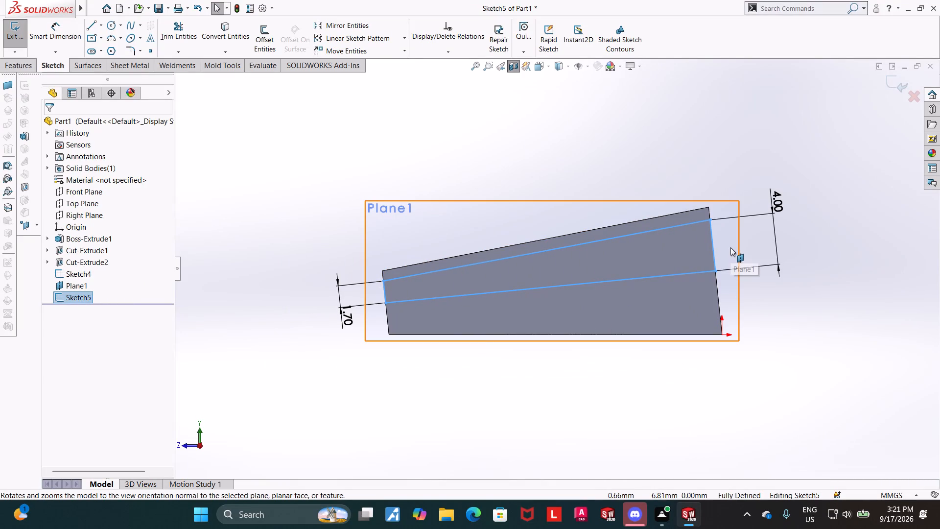
pyautogui.scroll(-1, 738, 249)
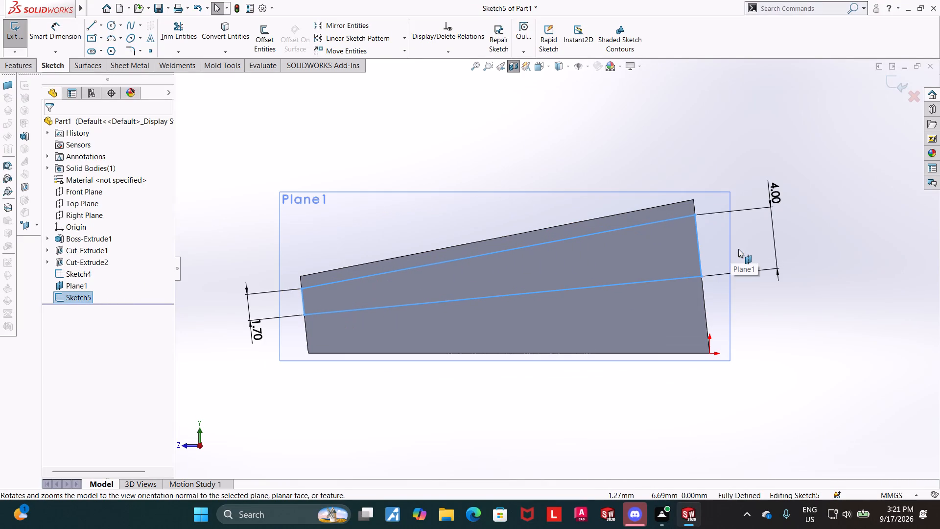
pyautogui.scroll(-1, 738, 249)
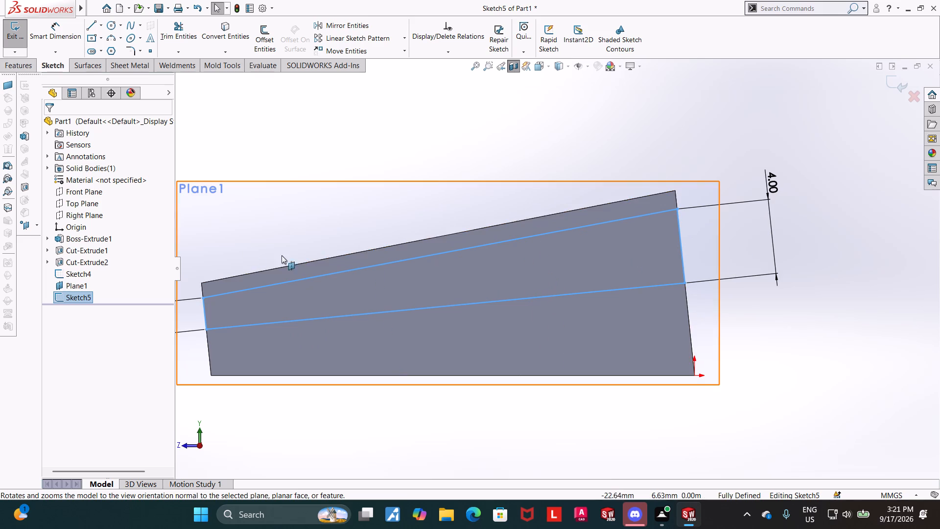
pyautogui.click(312, 278)
pyautogui.keyDown('ctrl'); pyautogui.click(334, 318); pyautogui.keyUp('ctrl')
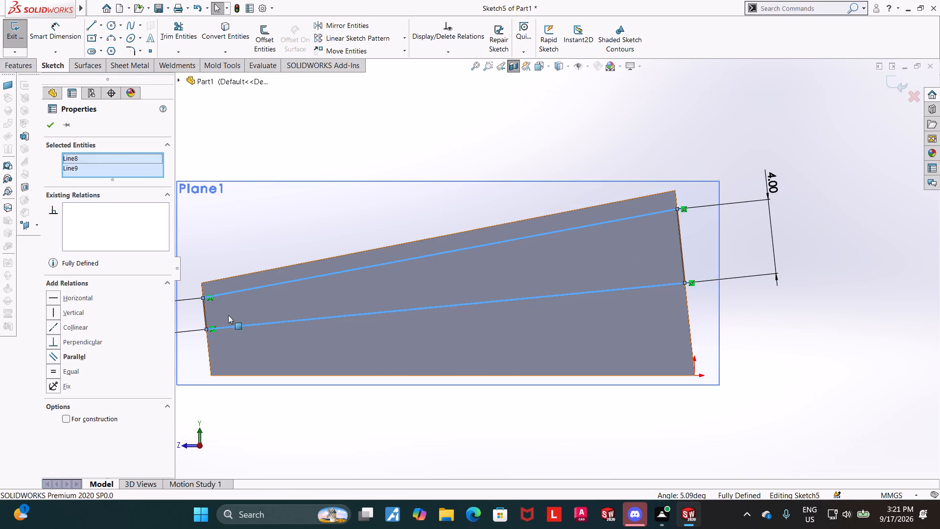
pyautogui.keyDown('ctrl'); pyautogui.click(202, 310); pyautogui.keyUp('ctrl')
pyautogui.keyDown('ctrl'); pyautogui.click(681, 257); pyautogui.keyUp('ctrl')
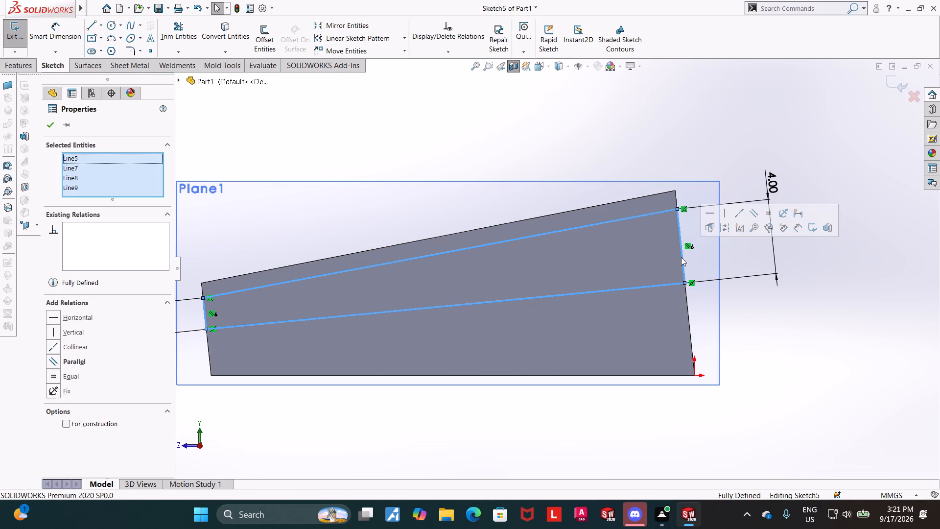
pyautogui.press('Delete')
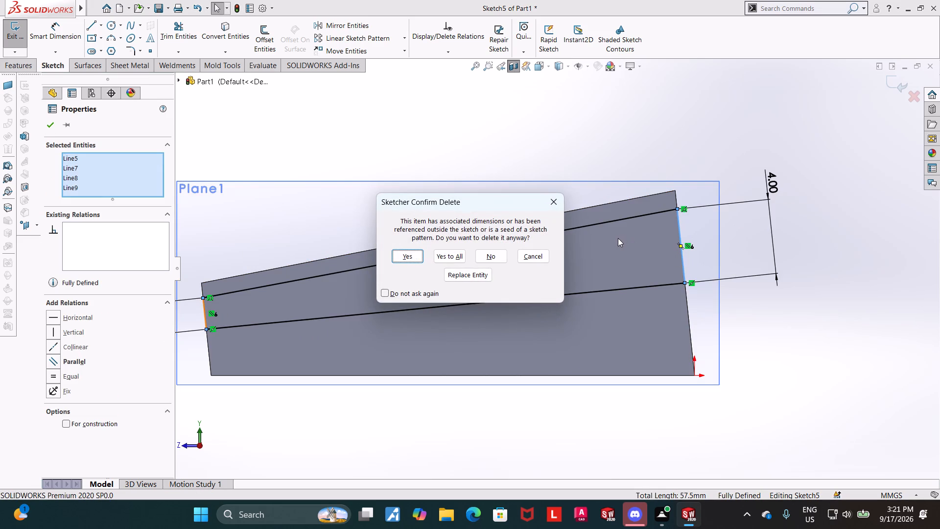
pyautogui.click(414, 261)
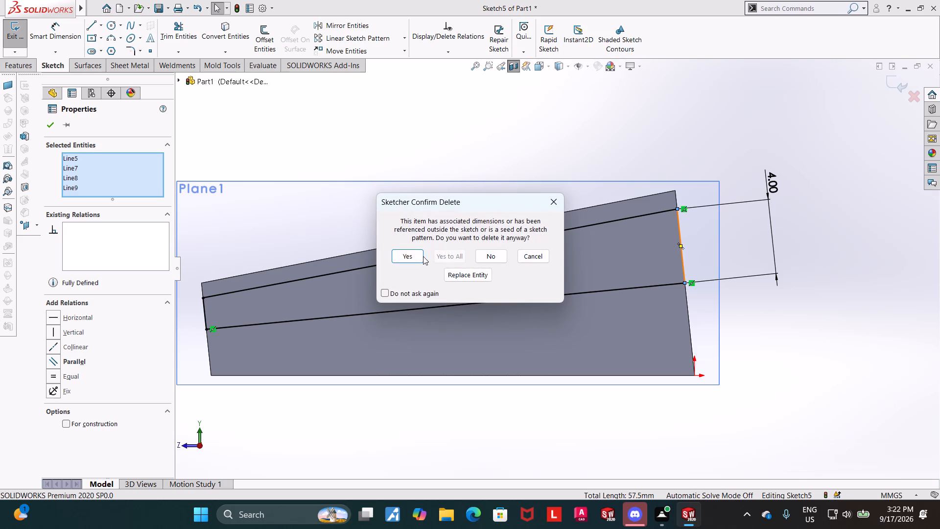
pyautogui.click(420, 256)
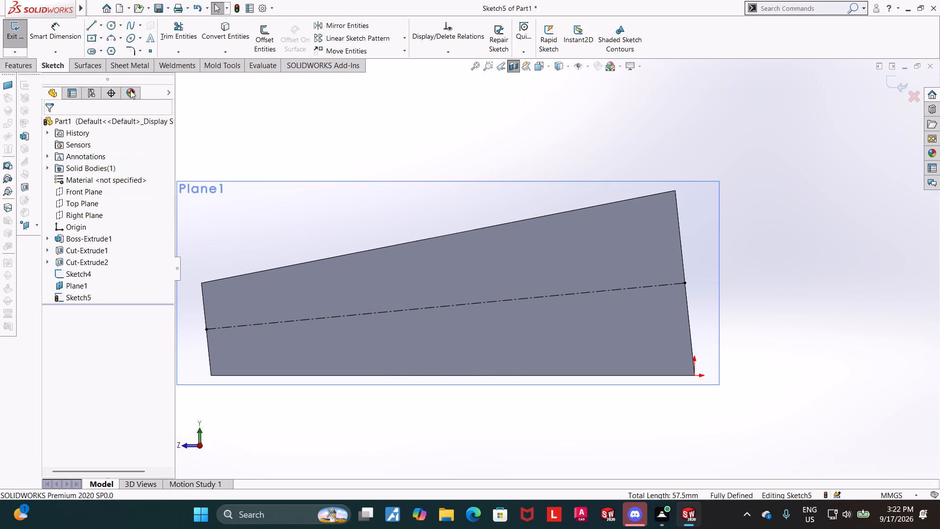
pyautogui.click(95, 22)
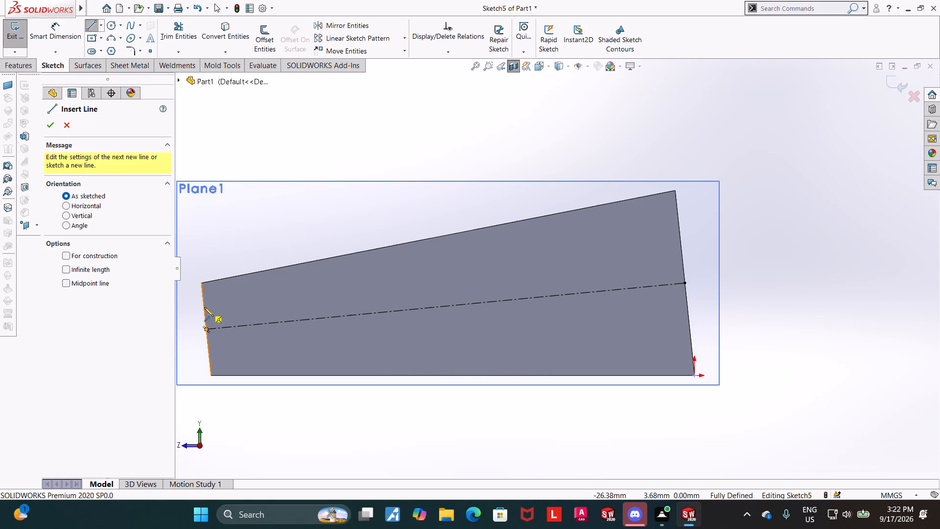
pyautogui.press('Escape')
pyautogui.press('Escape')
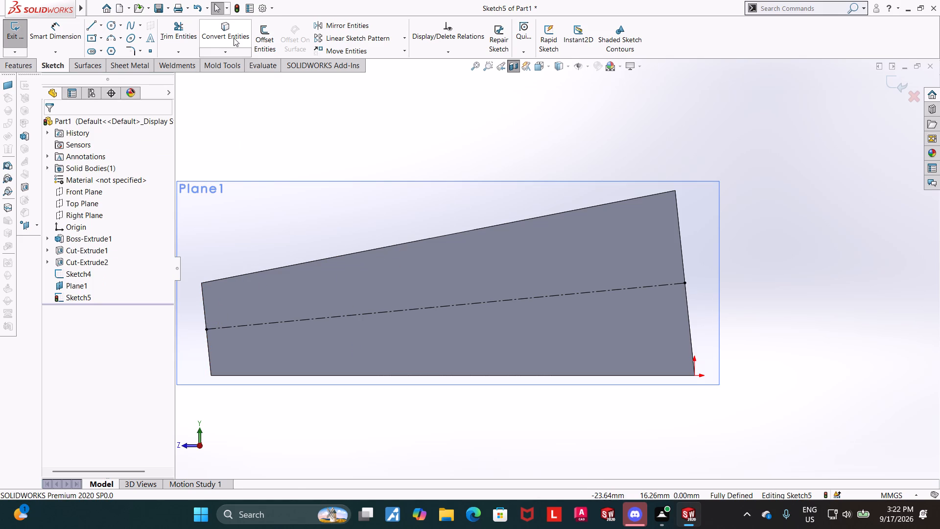
# Offset the wedge's small end edge 1 mm outward, beyond the body.
pyautogui.click(265, 31)
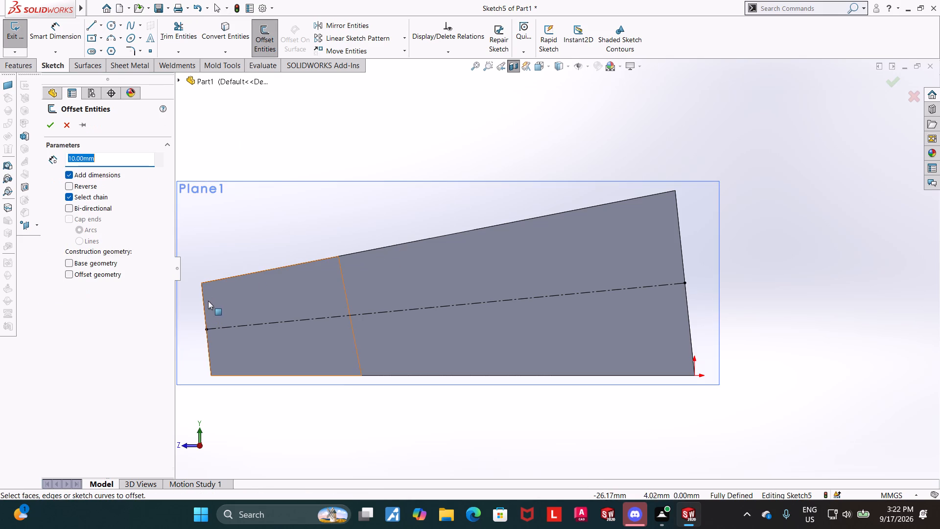
pyautogui.click(203, 302)
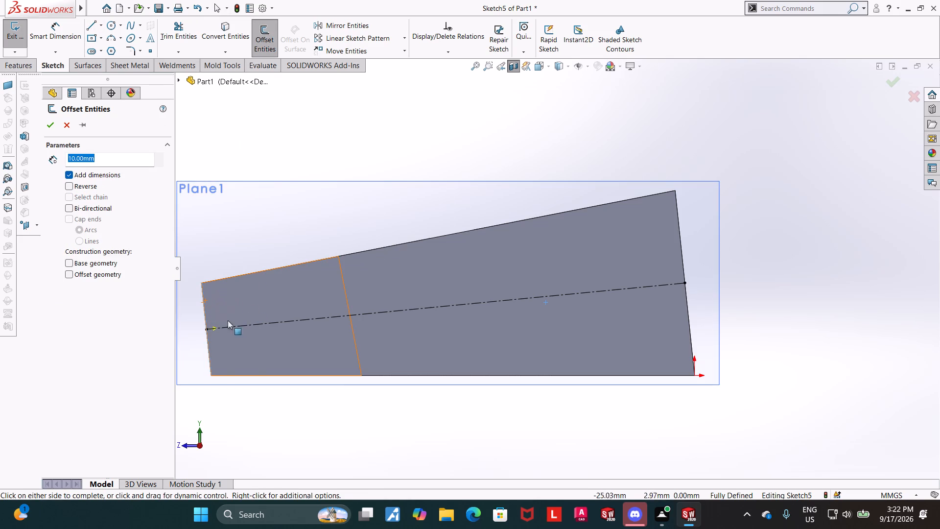
pyautogui.scroll(3, 221, 316)
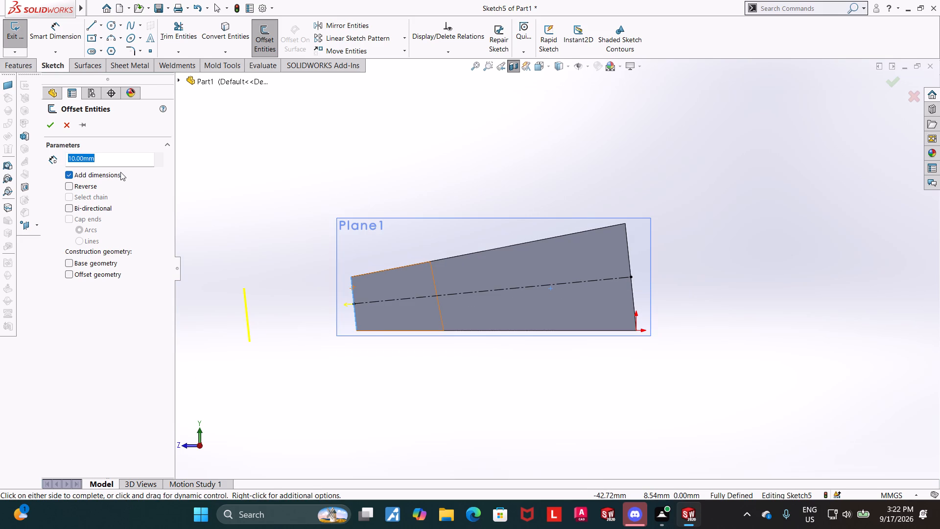
pyautogui.click(69, 189)
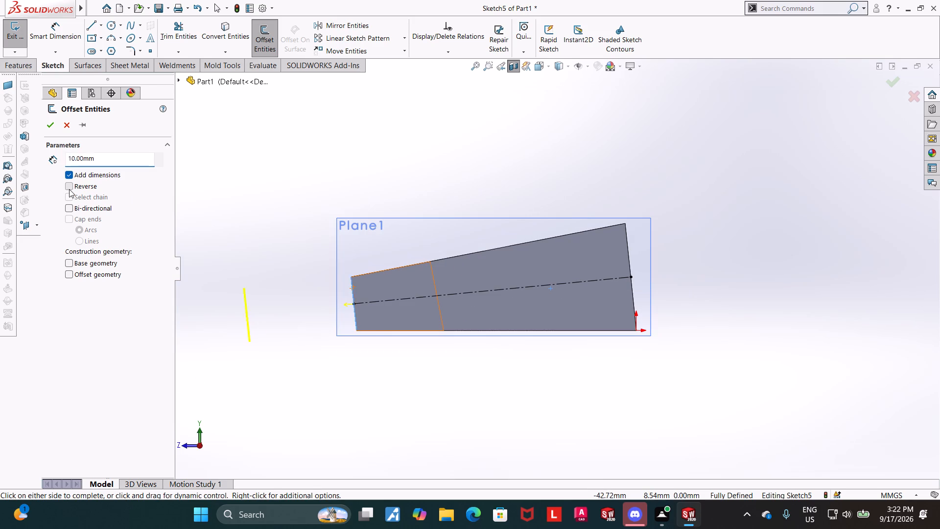
pyautogui.press('1')
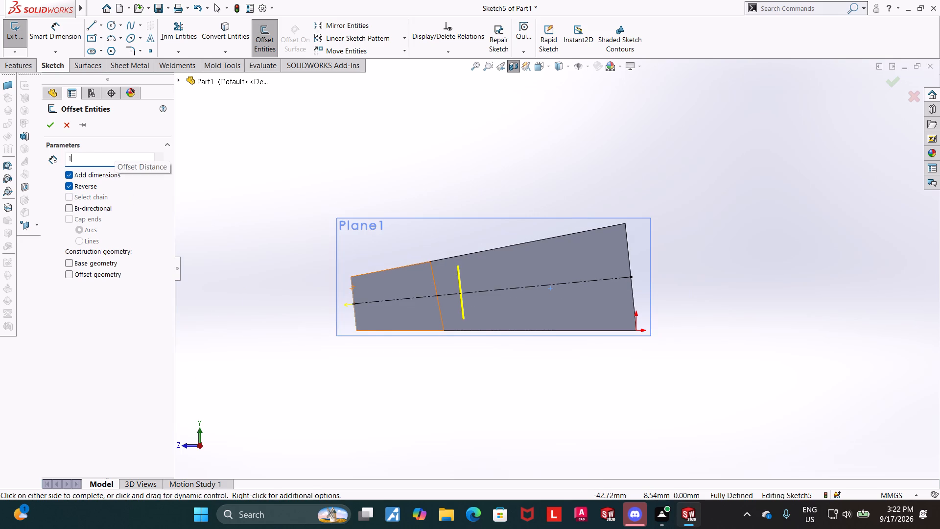
pyautogui.press('Return')
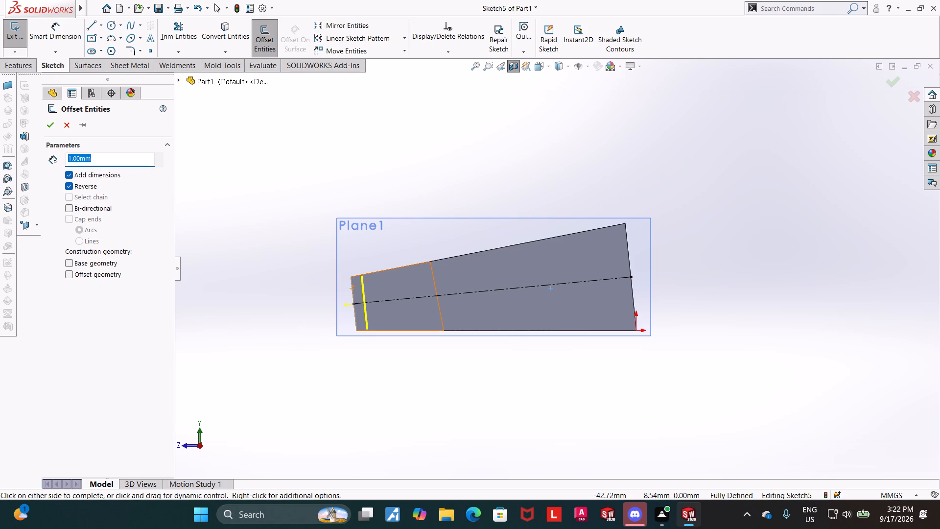
pyautogui.click(69, 185)
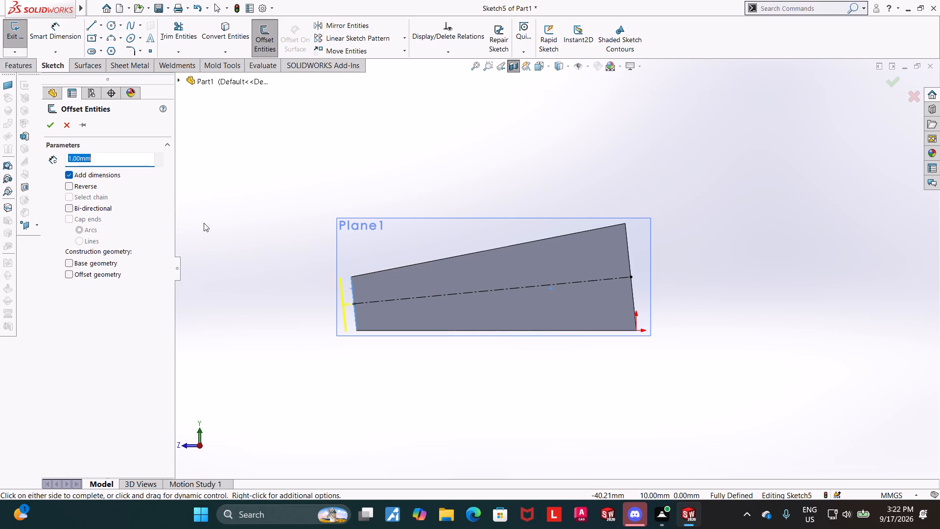
pyautogui.scroll(-2, 341, 302)
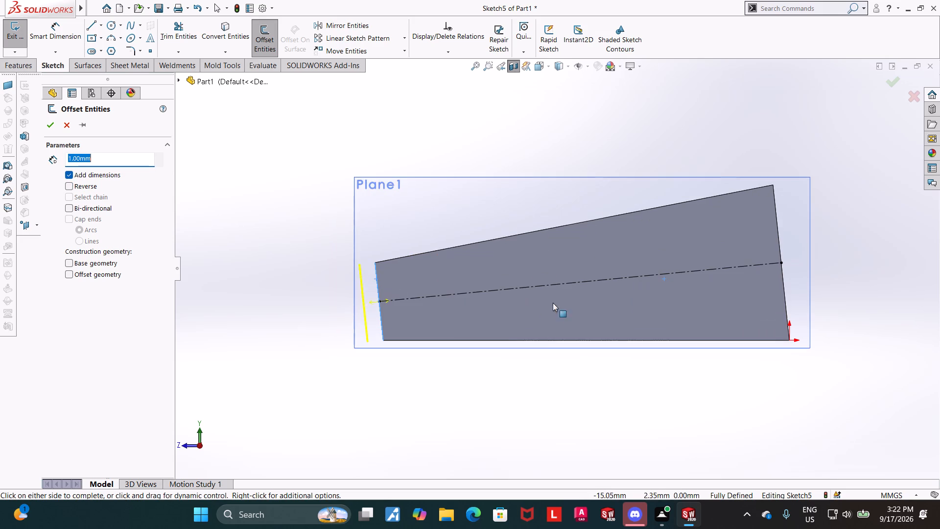
pyautogui.scroll(-1, 540, 298)
pyautogui.click(48, 121)
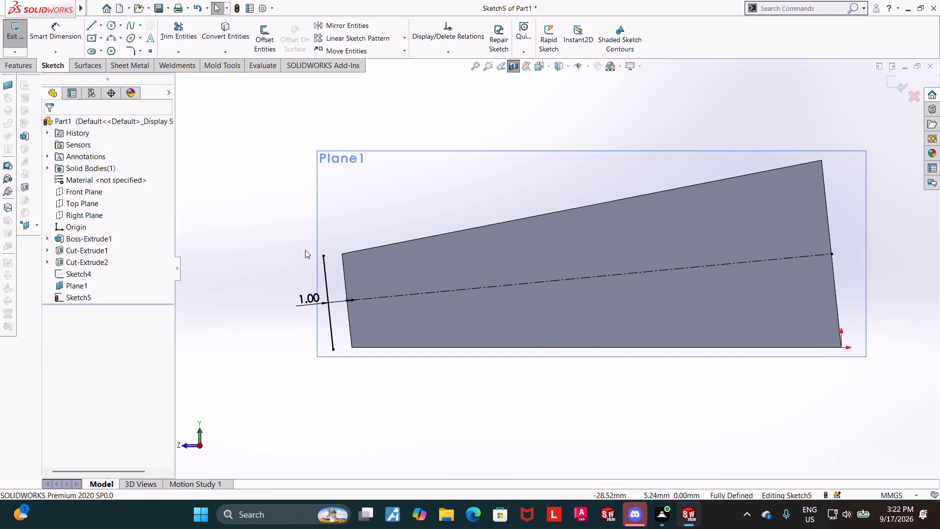
# Offset the wedge's large end edge 1 mm outward, beyond the body.
pyautogui.scroll(1, 319, 256)
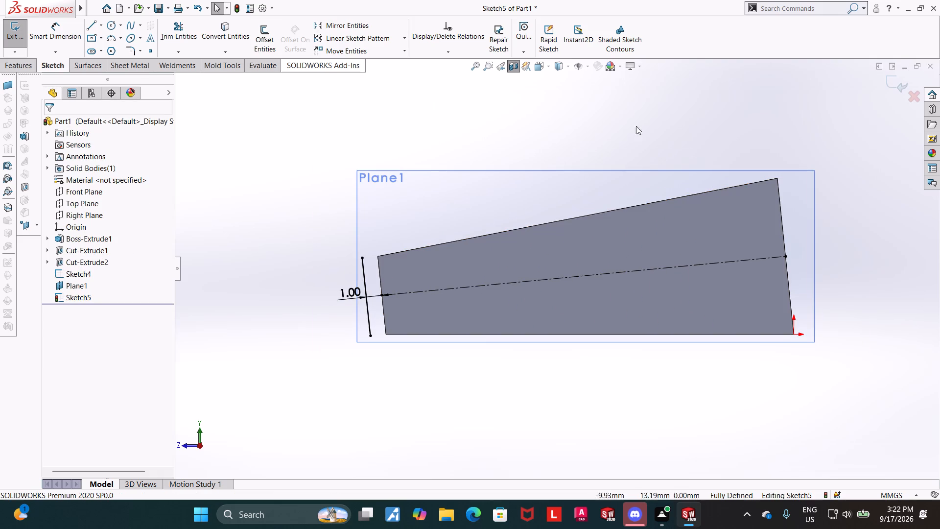
pyautogui.click(272, 38)
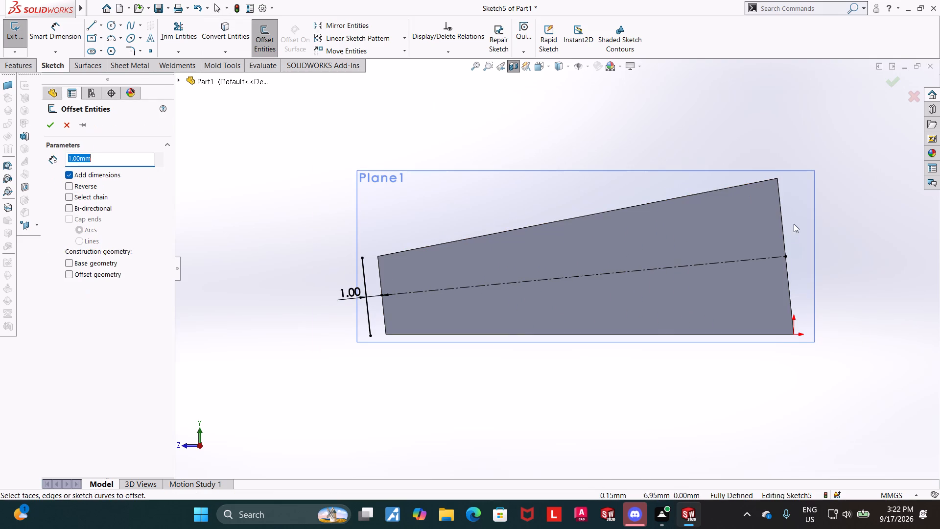
pyautogui.click(781, 207)
pyautogui.click(53, 125)
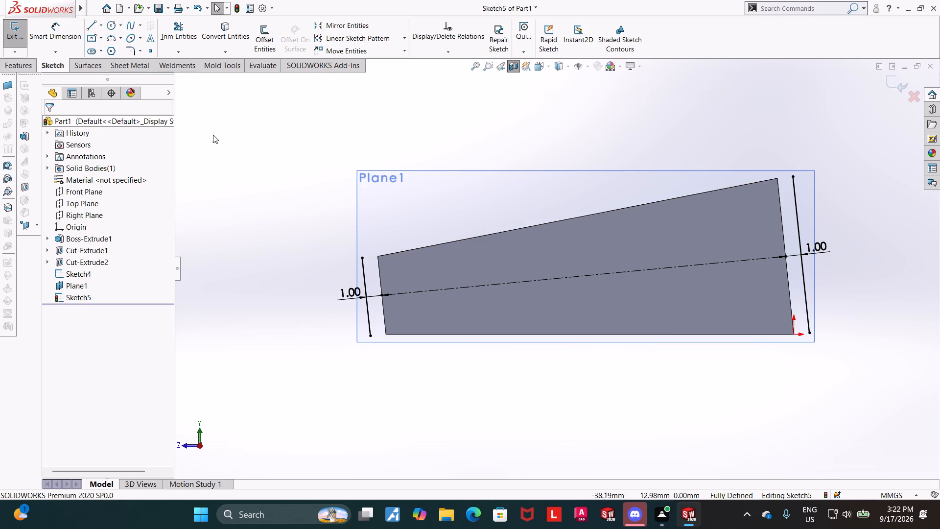
# Draw a line about 28 mm long over the centerline, joining the midpoints of the two offset end lines.
pyautogui.click(93, 26)
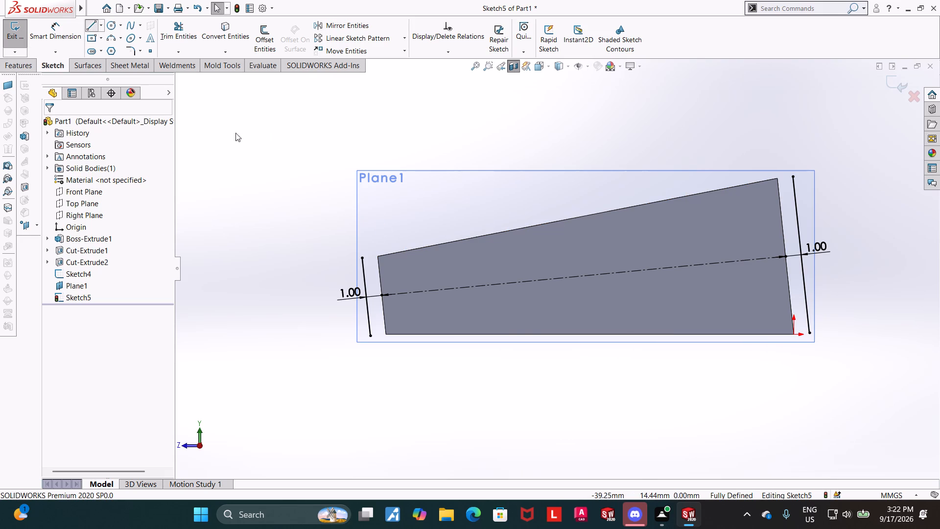
pyautogui.click(367, 296)
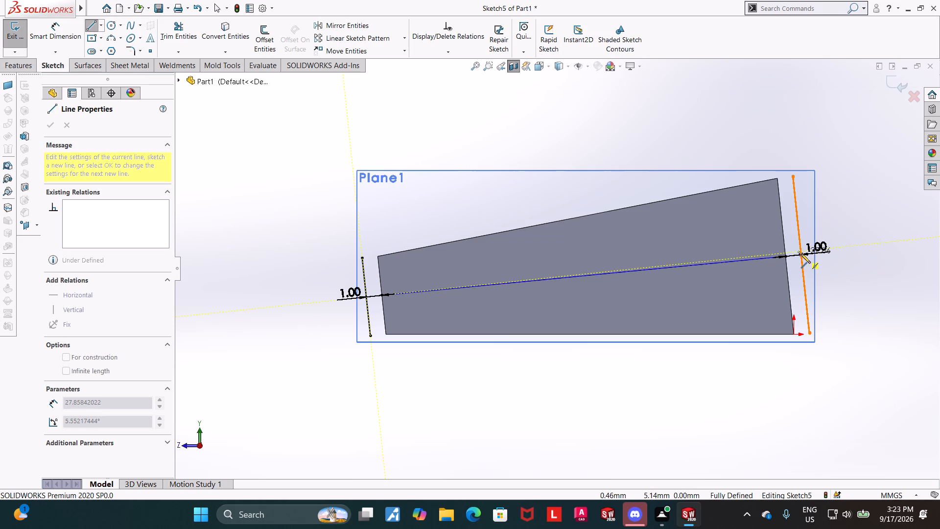
pyautogui.scroll(4, 801, 254)
pyautogui.scroll(-4, 675, 239)
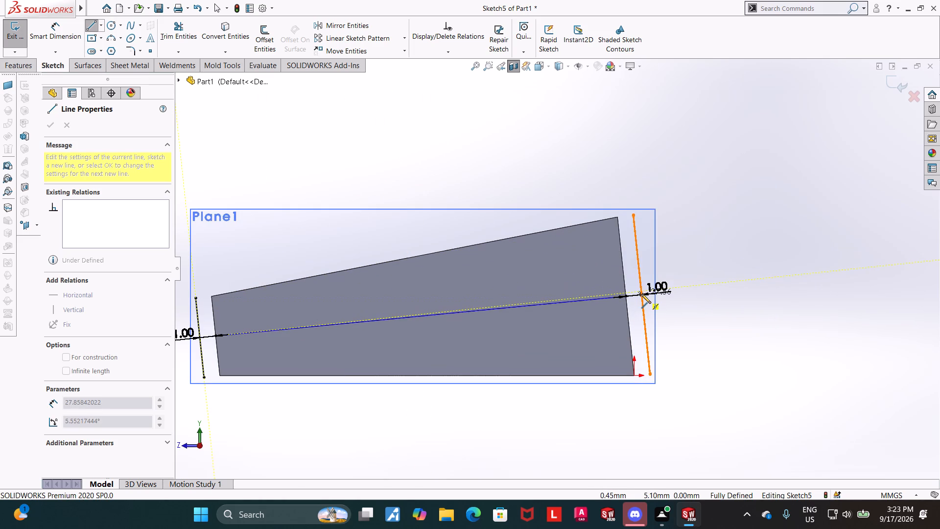
pyautogui.click(642, 293)
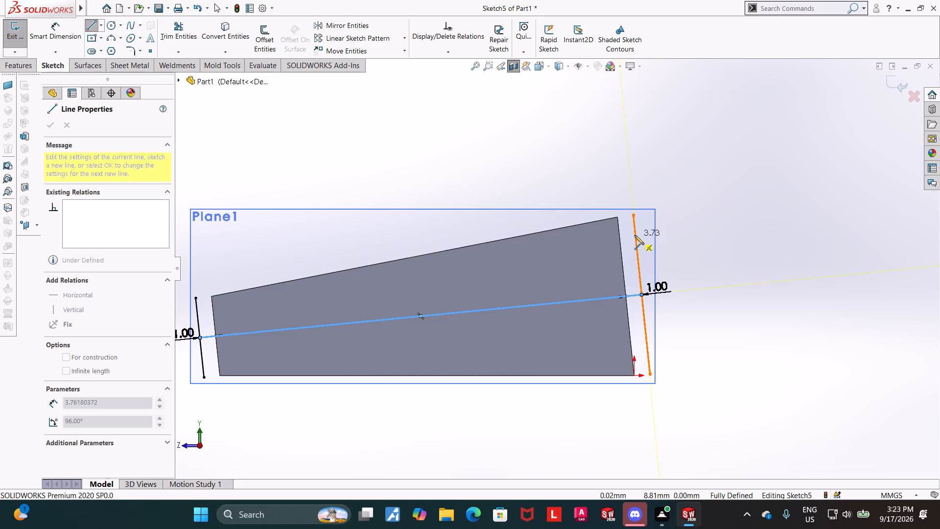
pyautogui.doubleClick(634, 232)
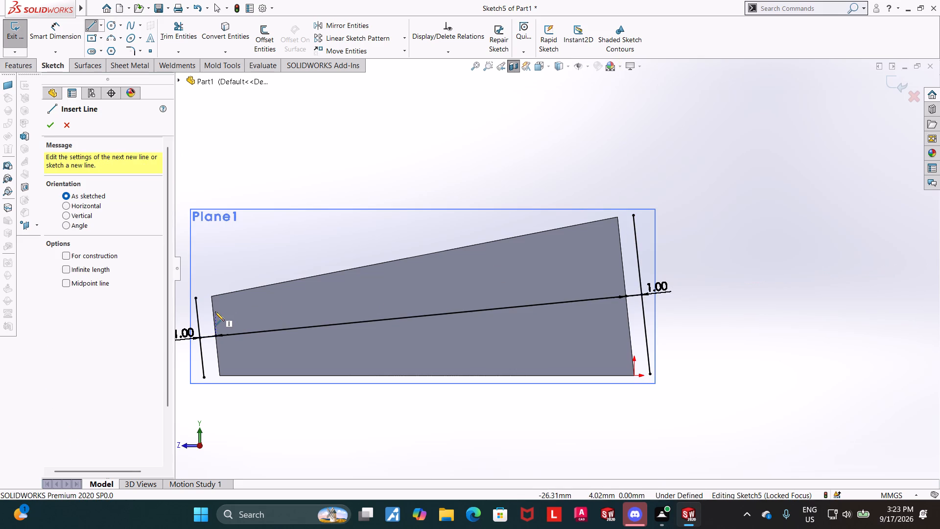
pyautogui.press('Escape')
pyautogui.press('Escape')
# Draw a slanted line about 28 mm long above the lengthwise line, running between the two offset end lines.
pyautogui.click(88, 29)
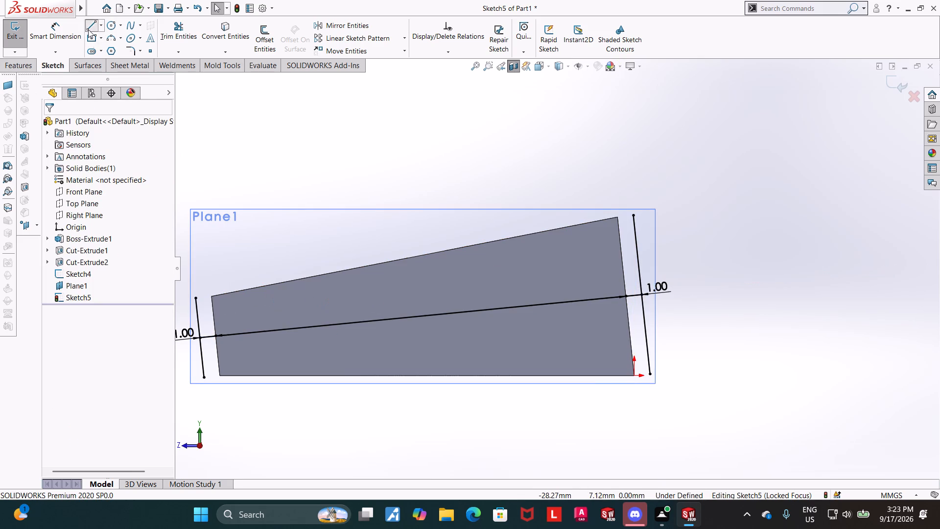
pyautogui.click(197, 318)
pyautogui.click(635, 231)
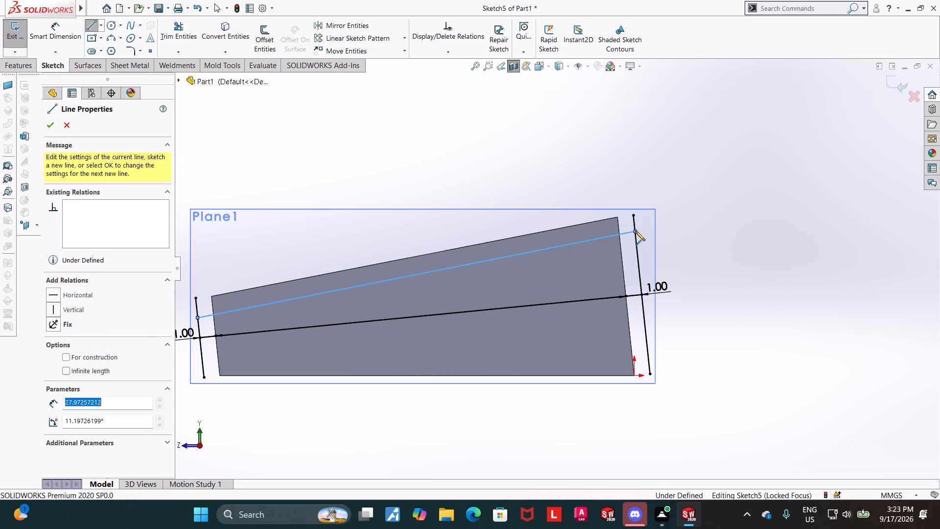
pyautogui.press('Escape')
pyautogui.press('Escape')
pyautogui.press('Escape')
pyautogui.scroll(3, 589, 280)
pyautogui.scroll(-3, 425, 293)
pyautogui.scroll(-2, 355, 295)
pyautogui.press('Escape')
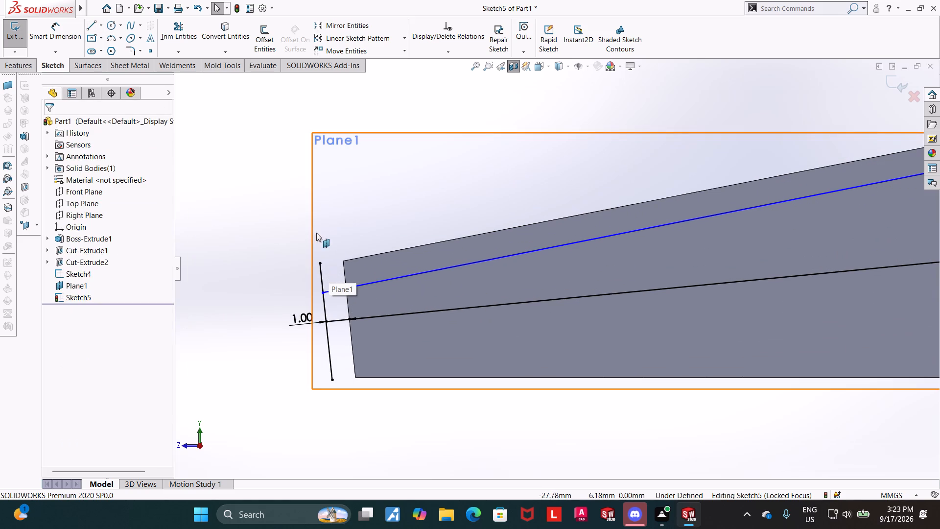
pyautogui.press('Escape')
pyautogui.scroll(3, 362, 263)
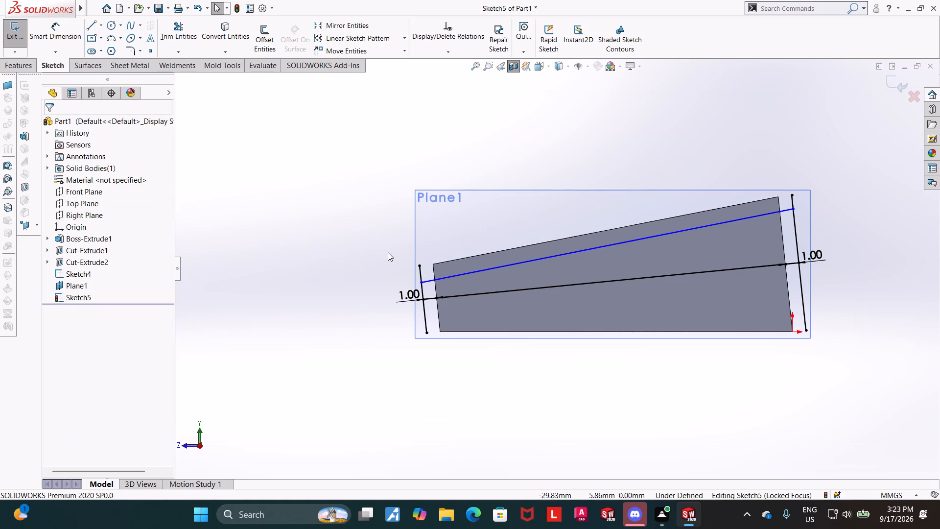
# Dimension the angle between the slanted line and the lengthwise line as 1.7 degrees.
pyautogui.click(73, 36)
pyautogui.scroll(-5, 411, 297)
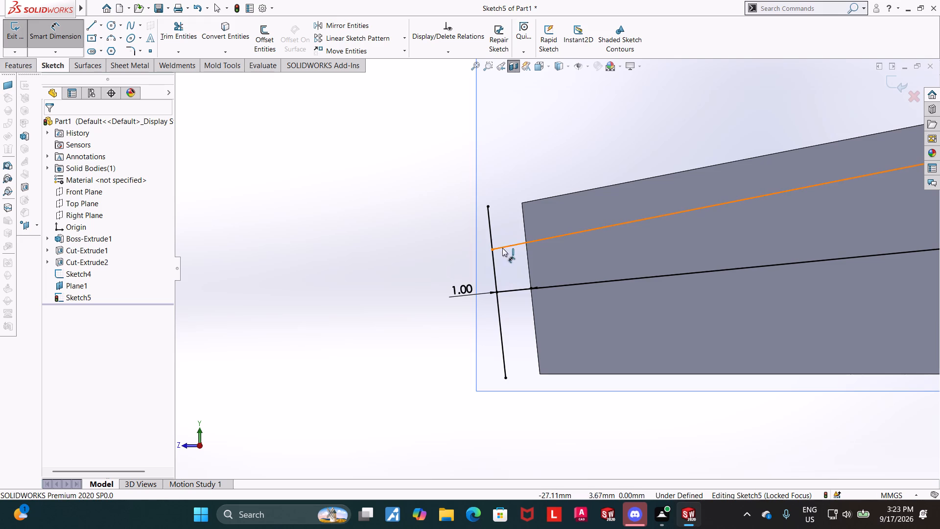
pyautogui.click(502, 248)
pyautogui.click(512, 290)
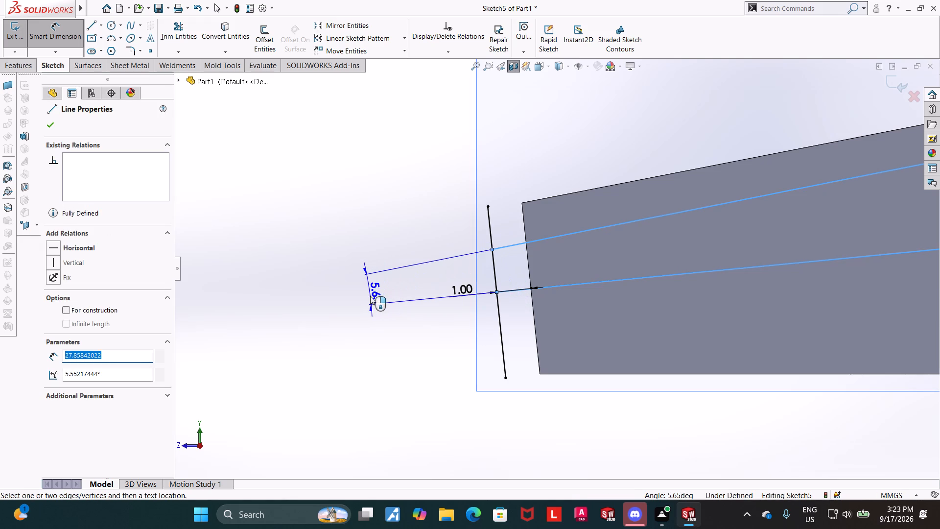
pyautogui.click(370, 296)
pyautogui.write('1.7')
pyautogui.press('Return')
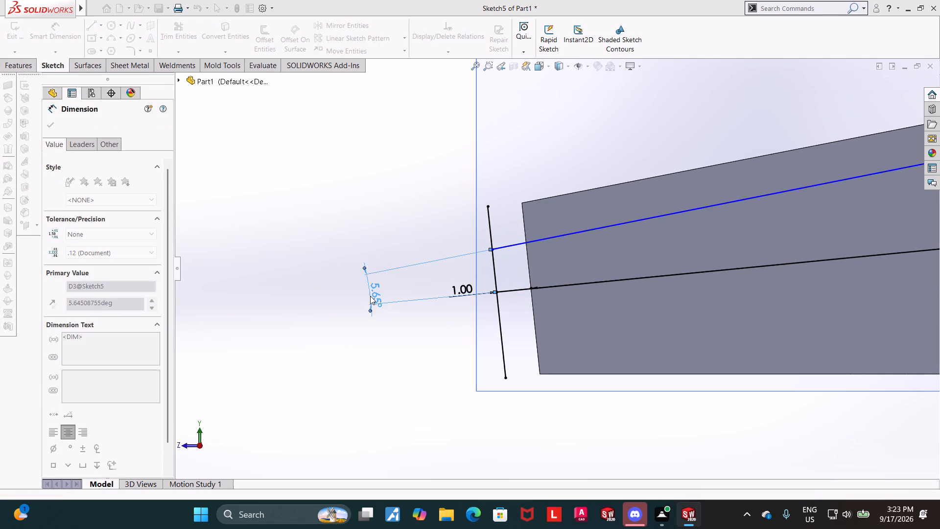
pyautogui.scroll(4, 398, 292)
pyautogui.scroll(5, 612, 286)
pyautogui.scroll(-3, 705, 230)
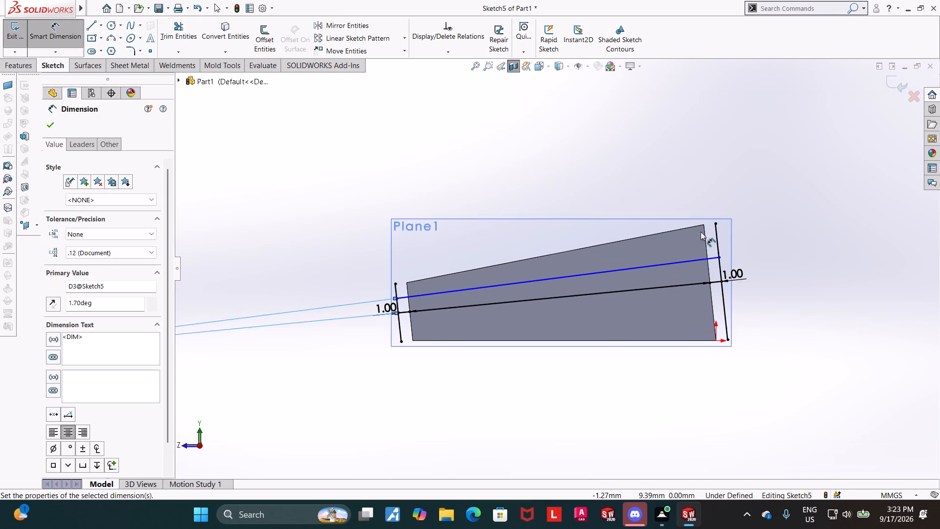
pyautogui.press('Escape')
pyautogui.press('Escape')
pyautogui.press('Escape')
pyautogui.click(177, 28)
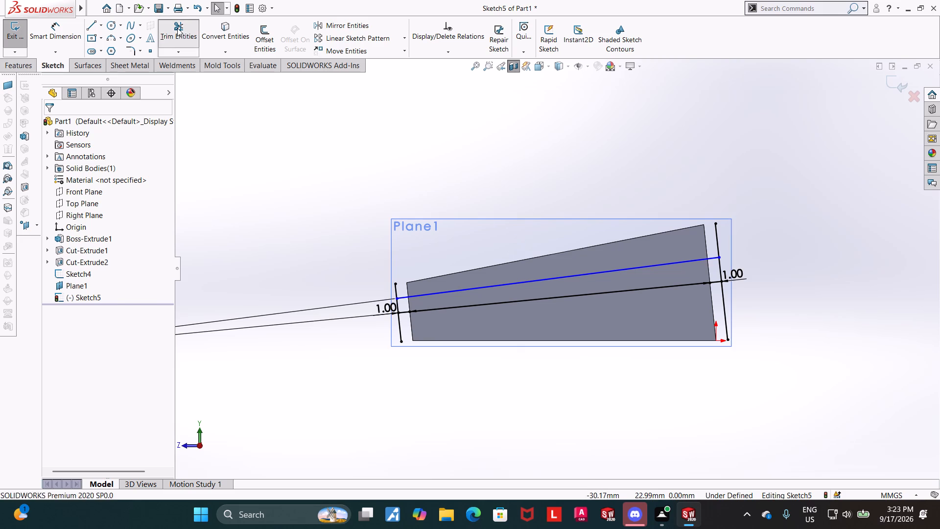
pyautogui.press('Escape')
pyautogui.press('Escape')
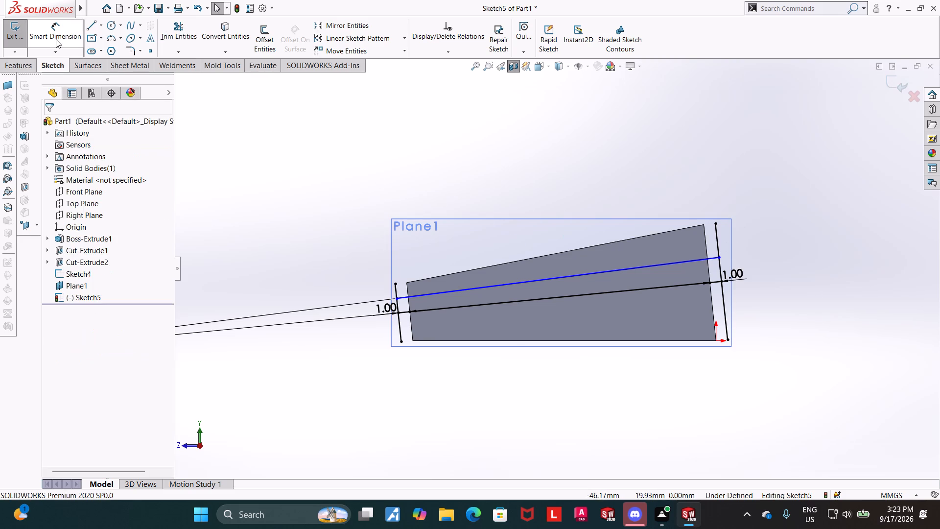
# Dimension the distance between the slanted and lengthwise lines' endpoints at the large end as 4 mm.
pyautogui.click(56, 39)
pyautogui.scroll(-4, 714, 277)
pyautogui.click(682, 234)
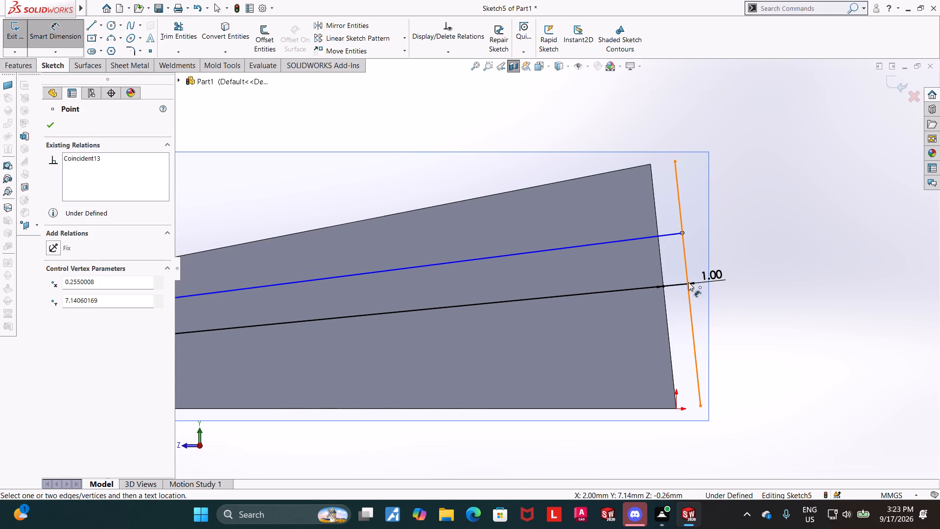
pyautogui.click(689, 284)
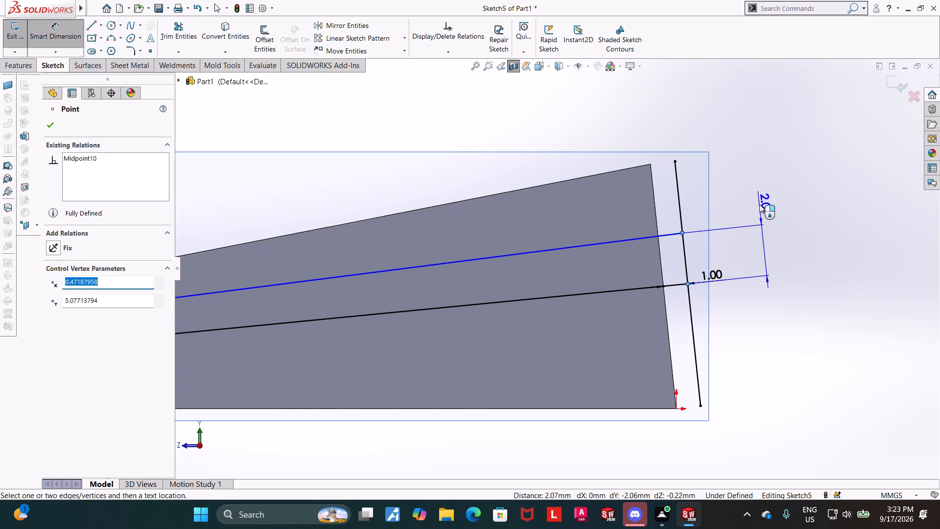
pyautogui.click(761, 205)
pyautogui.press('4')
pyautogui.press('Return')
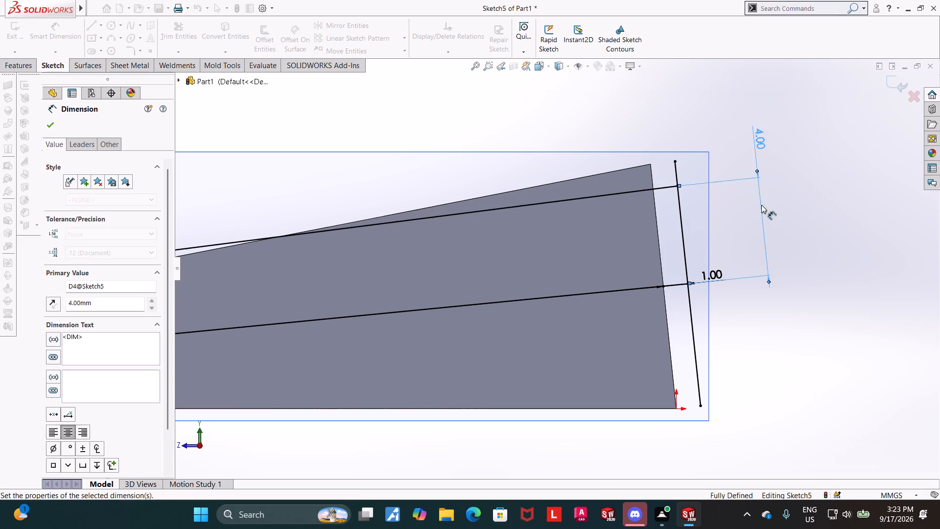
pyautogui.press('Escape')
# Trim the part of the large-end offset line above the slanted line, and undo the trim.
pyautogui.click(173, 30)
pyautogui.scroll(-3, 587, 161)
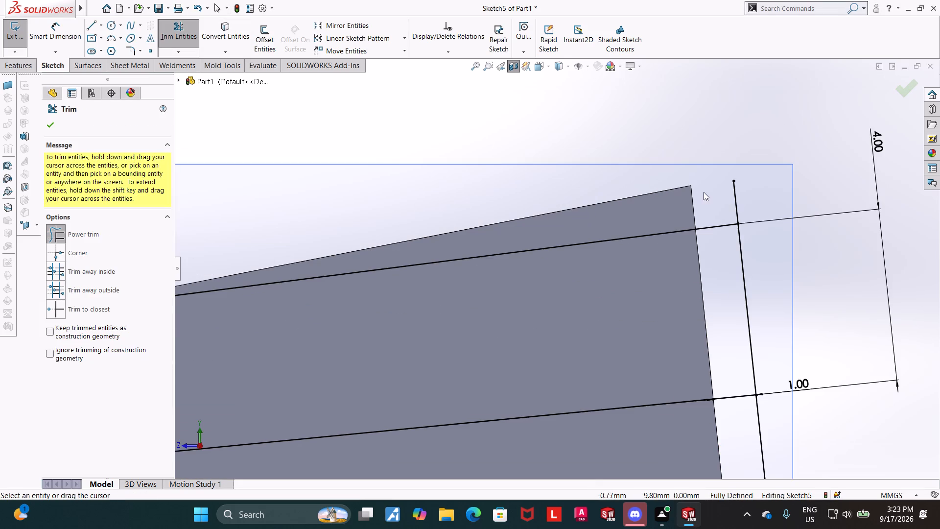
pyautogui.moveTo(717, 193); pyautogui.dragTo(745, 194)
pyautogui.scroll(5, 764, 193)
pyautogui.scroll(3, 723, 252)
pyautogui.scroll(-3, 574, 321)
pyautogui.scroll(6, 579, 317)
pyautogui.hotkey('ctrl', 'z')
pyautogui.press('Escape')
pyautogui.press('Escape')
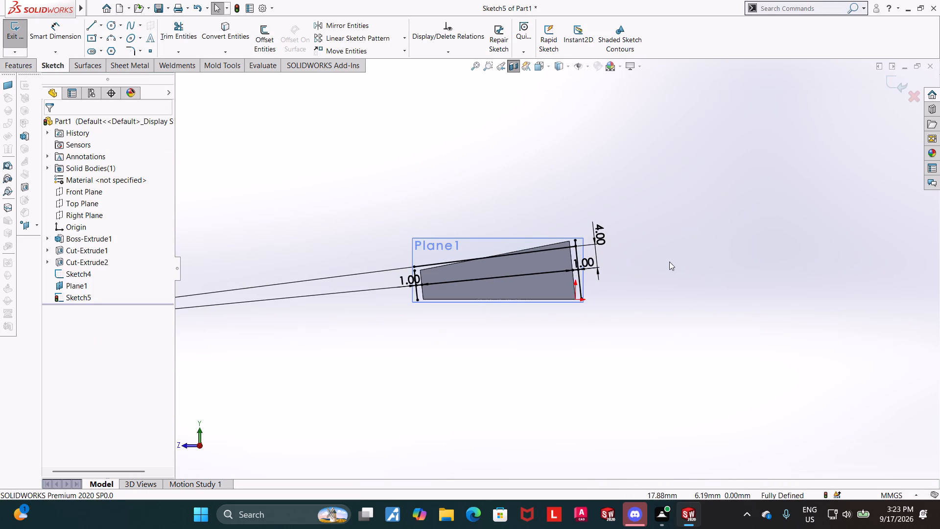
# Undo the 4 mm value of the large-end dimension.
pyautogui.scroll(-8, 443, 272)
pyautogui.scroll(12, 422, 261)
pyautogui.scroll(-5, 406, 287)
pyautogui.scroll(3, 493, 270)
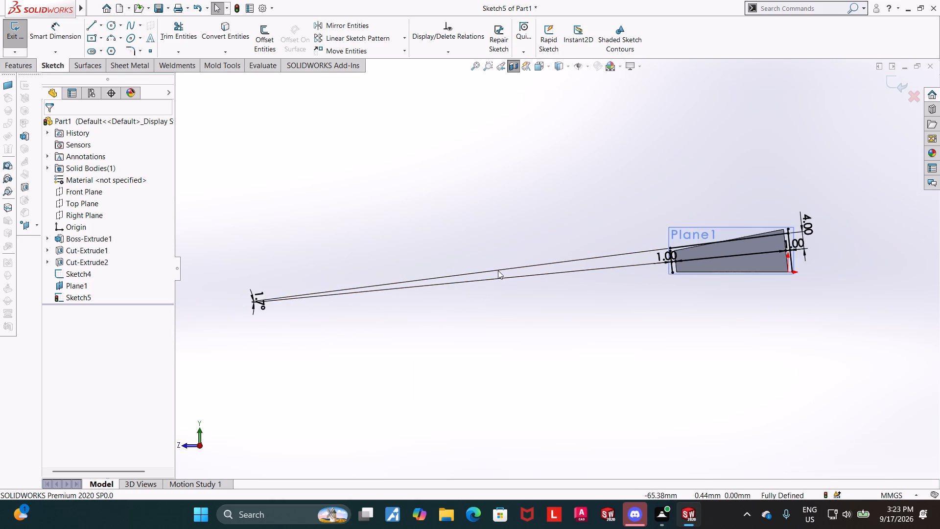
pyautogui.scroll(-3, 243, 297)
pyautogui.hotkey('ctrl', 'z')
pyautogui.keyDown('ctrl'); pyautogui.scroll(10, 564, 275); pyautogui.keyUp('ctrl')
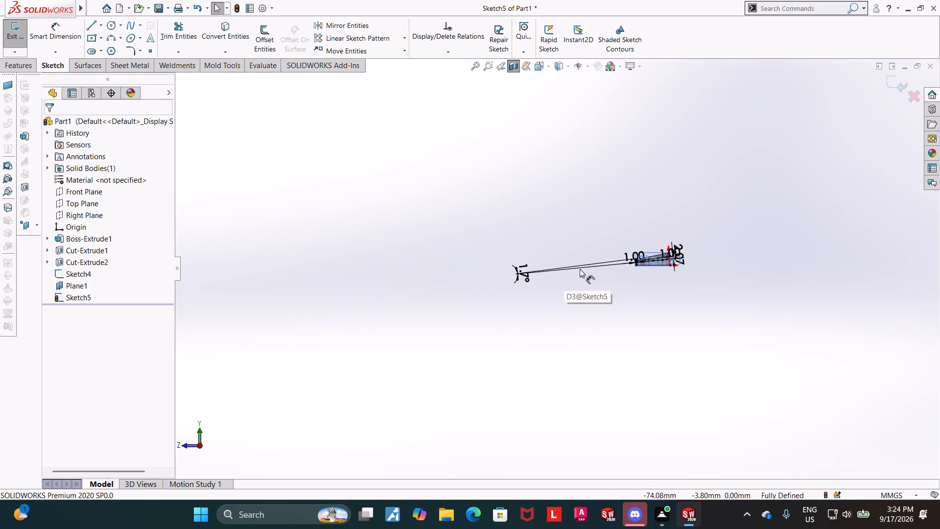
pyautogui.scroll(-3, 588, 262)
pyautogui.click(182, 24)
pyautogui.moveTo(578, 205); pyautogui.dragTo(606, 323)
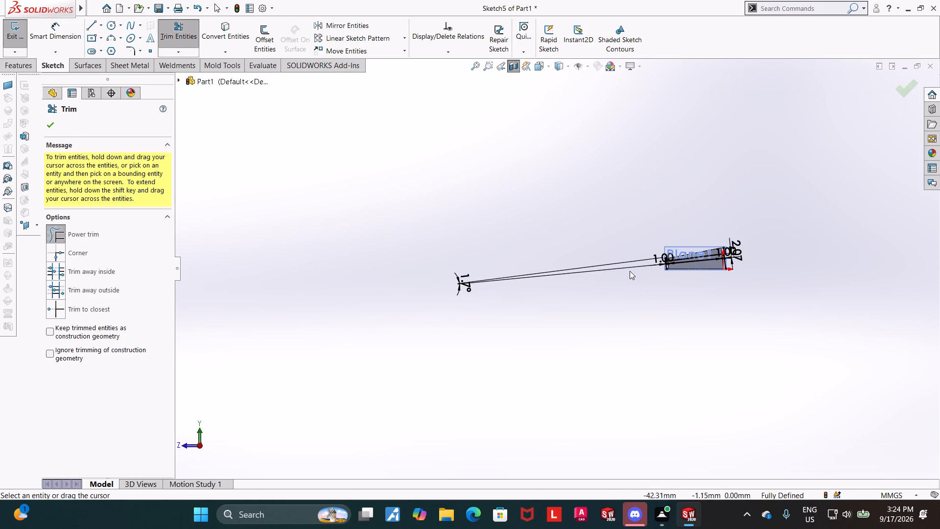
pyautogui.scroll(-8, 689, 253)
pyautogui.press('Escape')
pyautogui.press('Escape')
# Delete the 1.7-degree angle dimension between the slanted line and the lengthwise line.
pyautogui.scroll(4, 497, 322)
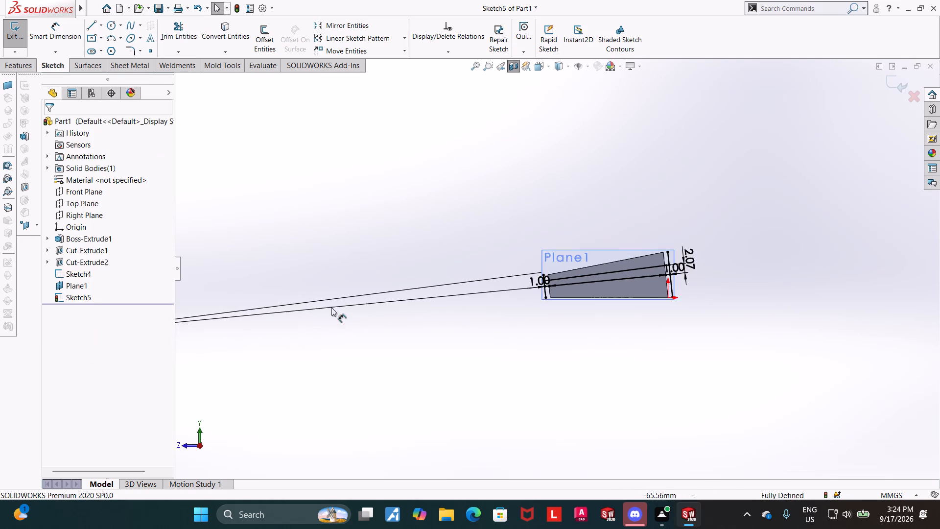
pyautogui.scroll(3, 279, 307)
pyautogui.rightClick(298, 303)
pyautogui.click(326, 385)
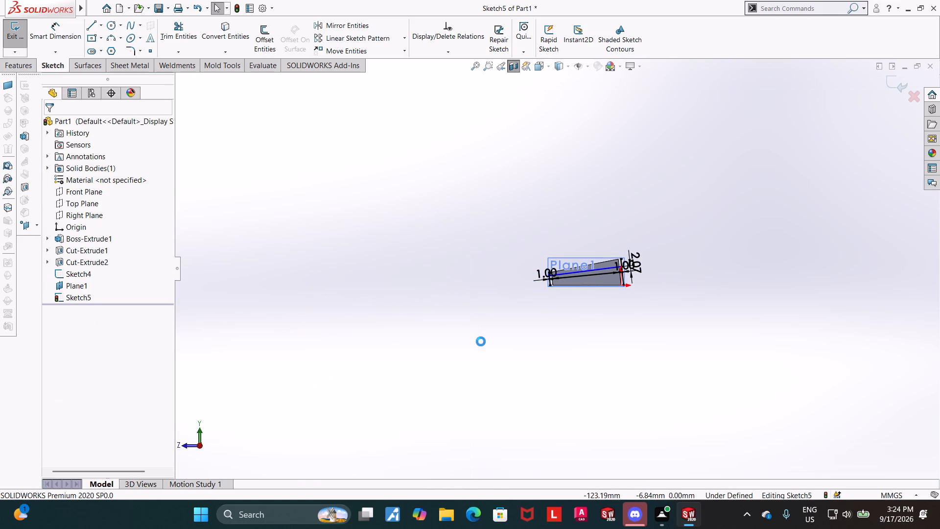
# Dimension the aligned distance between the slanted and lengthwise lines' endpoints at the small end as 1.7 mm.
pyautogui.scroll(-3, 614, 272)
pyautogui.scroll(-6, 514, 272)
pyautogui.scroll(-4, 561, 279)
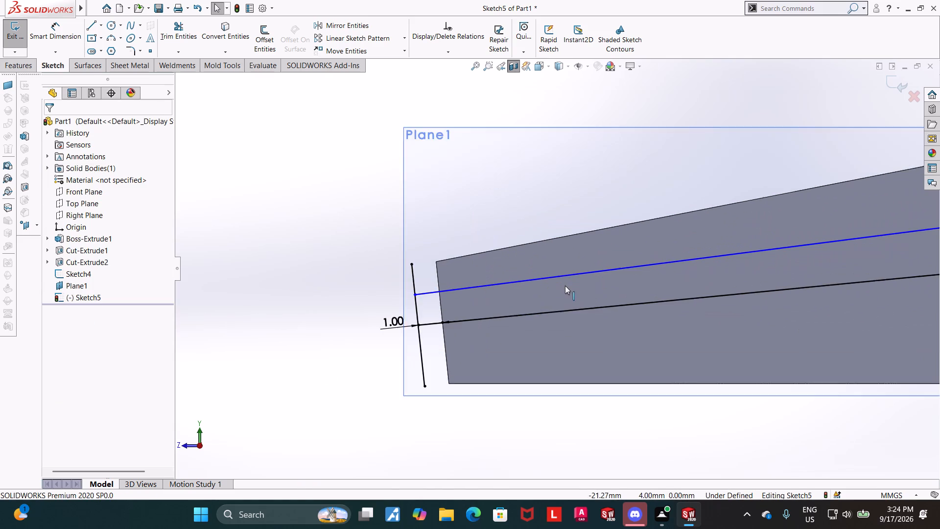
pyautogui.press('Escape')
pyautogui.press('Escape')
pyautogui.click(42, 29)
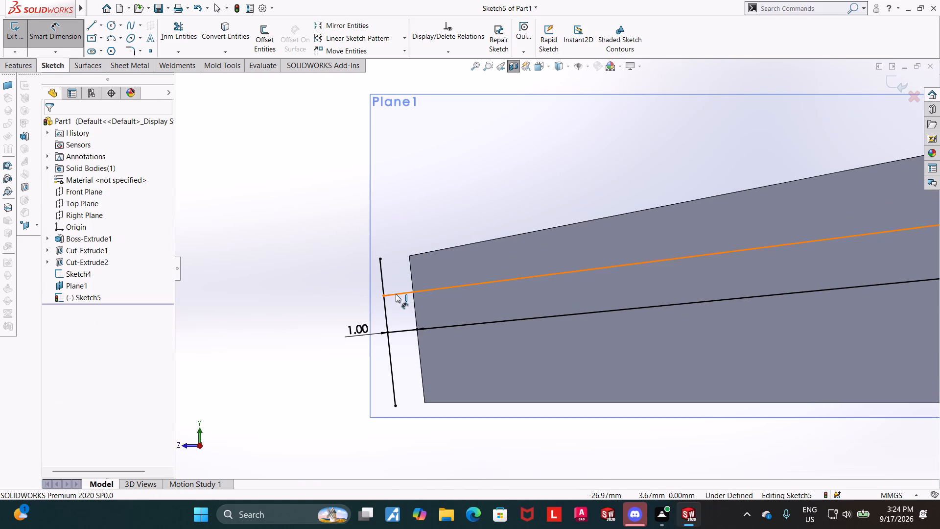
pyautogui.click(384, 296)
pyautogui.click(388, 332)
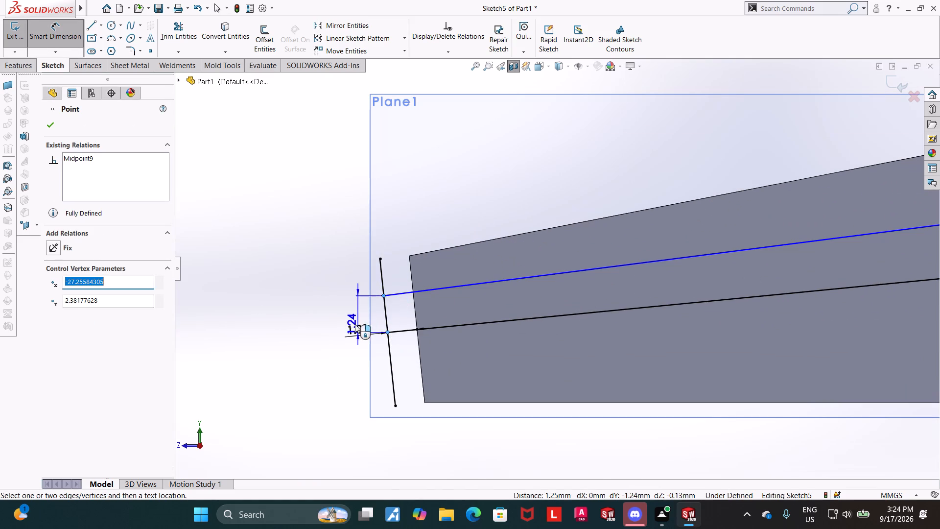
pyautogui.rightClick(324, 341)
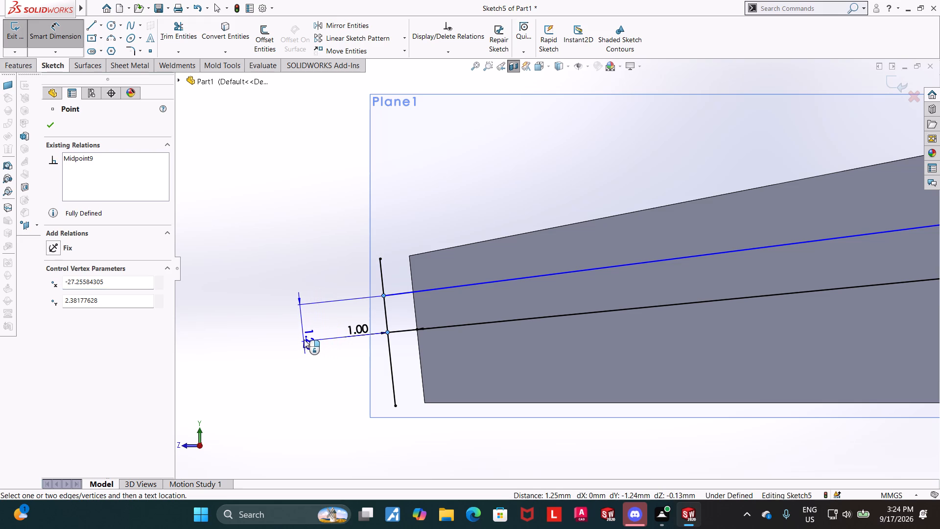
pyautogui.rightClick(304, 339)
pyautogui.click(299, 344)
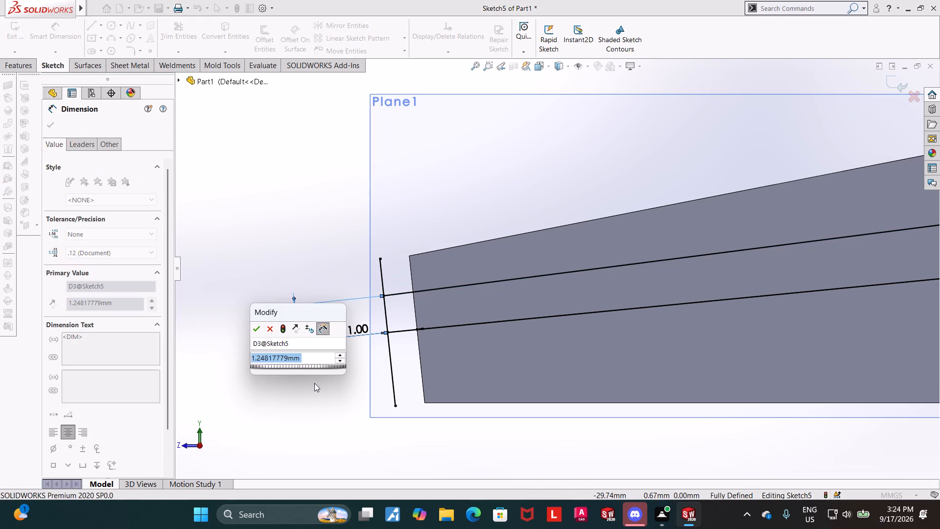
pyautogui.write('1.7')
pyautogui.press('Return')
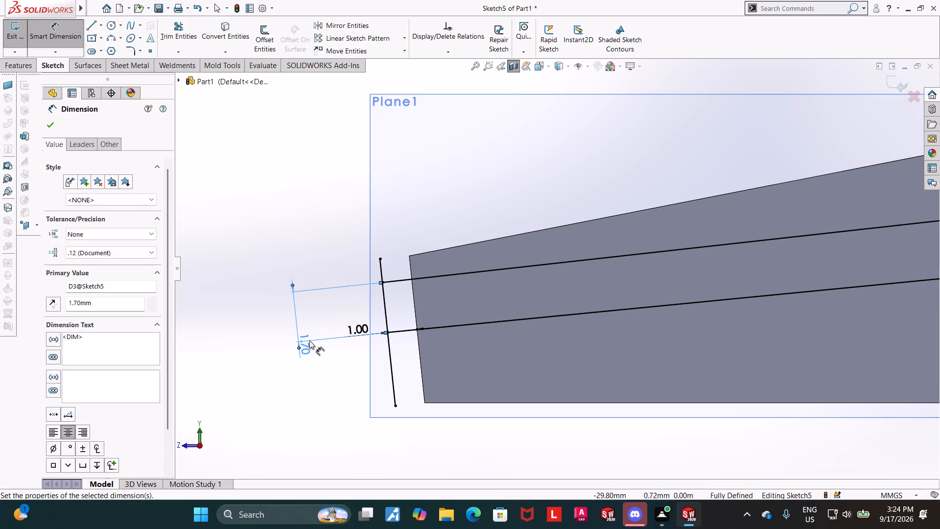
pyautogui.scroll(6, 374, 288)
pyautogui.scroll(-1, 855, 234)
pyautogui.press('Escape')
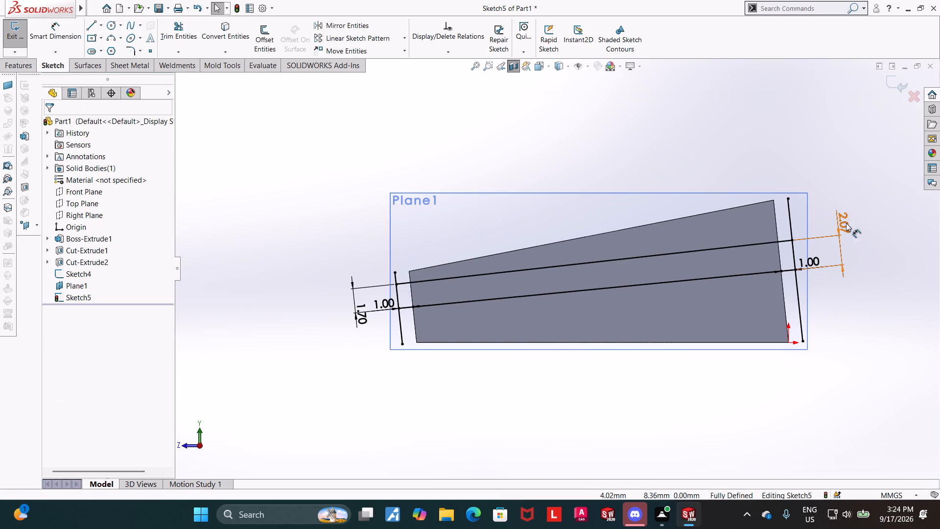
# Set the distance between the slanted and lengthwise lines' endpoints at the large end to 4 mm.
pyautogui.doubleClick(846, 223)
pyautogui.press('4')
pyautogui.press('Return')
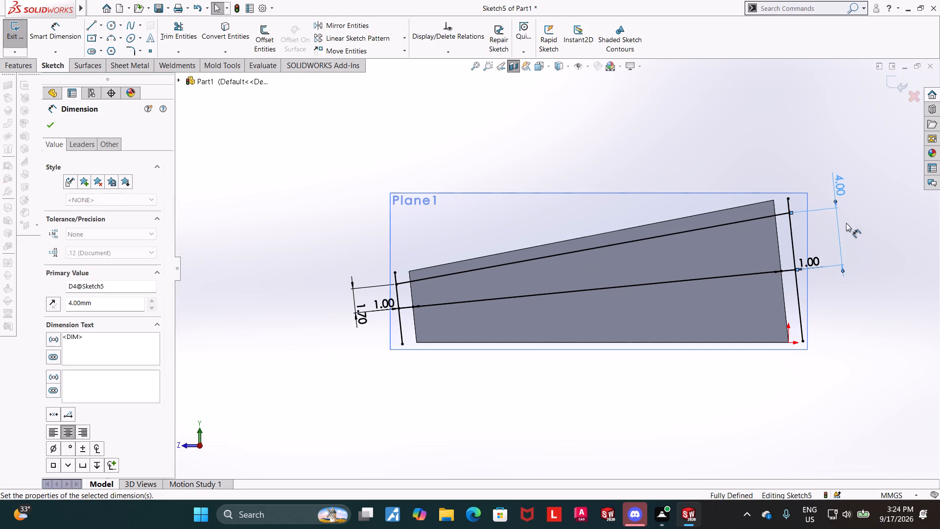
pyautogui.press('Escape')
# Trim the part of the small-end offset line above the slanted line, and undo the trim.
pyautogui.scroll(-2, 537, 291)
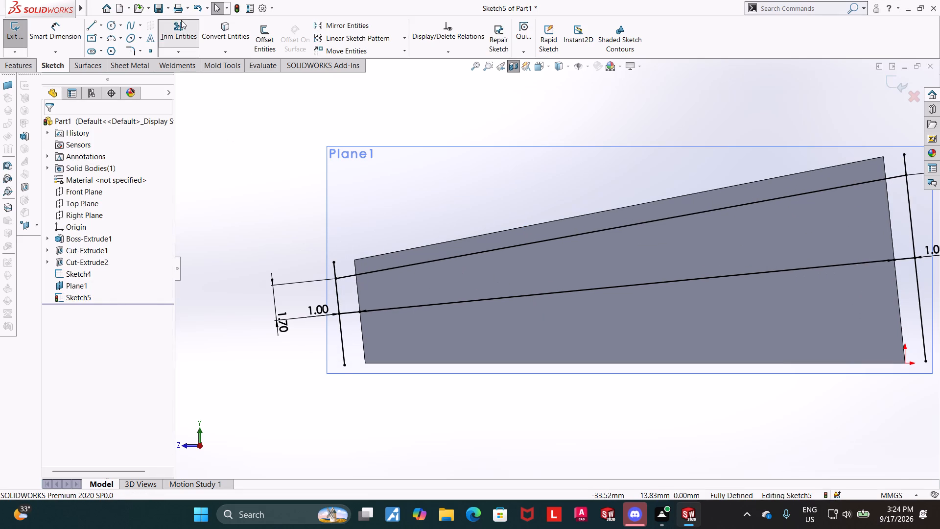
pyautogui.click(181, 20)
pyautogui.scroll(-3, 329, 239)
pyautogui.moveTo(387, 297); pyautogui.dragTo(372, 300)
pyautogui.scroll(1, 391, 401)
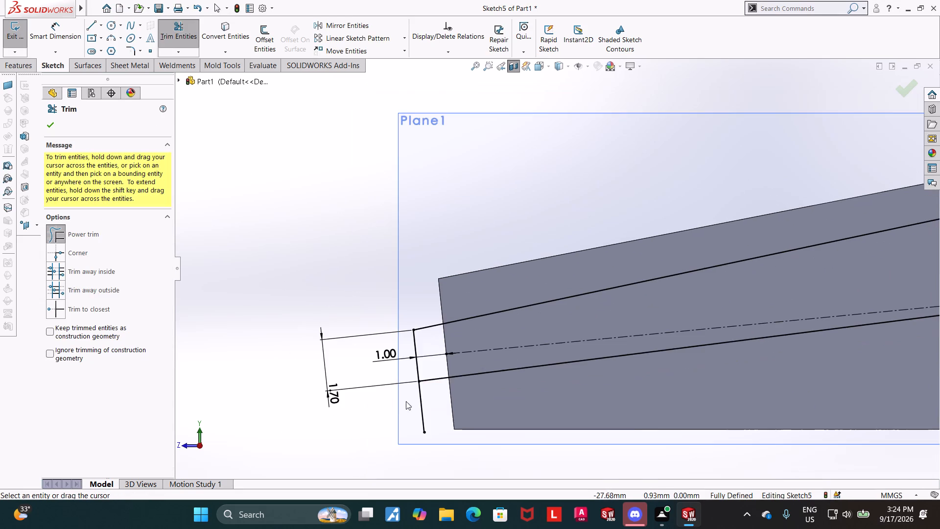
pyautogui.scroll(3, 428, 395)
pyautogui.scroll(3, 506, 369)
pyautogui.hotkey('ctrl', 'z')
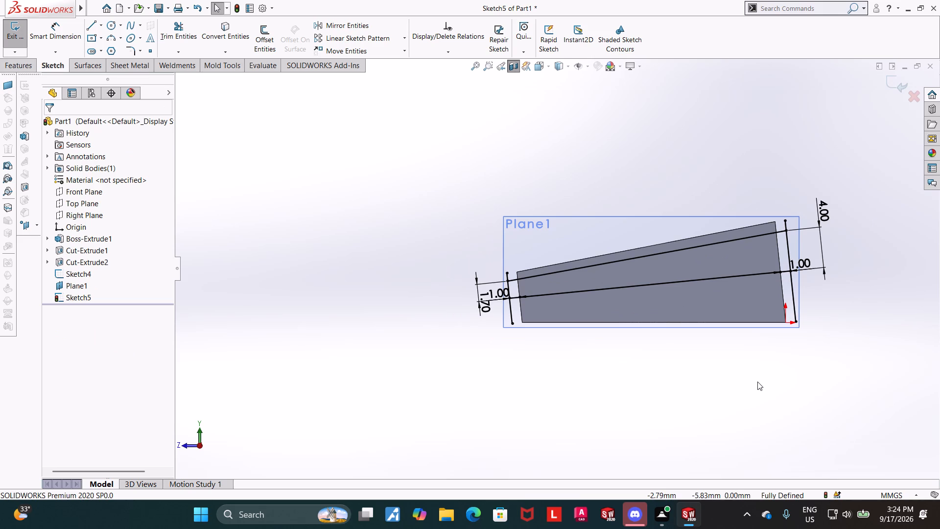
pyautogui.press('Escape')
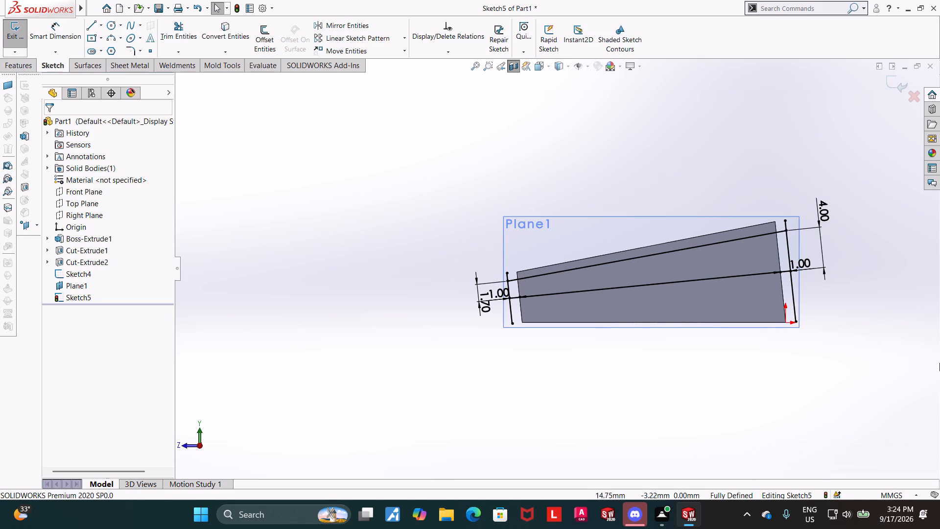
# Trim the parts of the large-end and small-end offset lines that extend below the lengthwise line.
pyautogui.click(180, 28)
pyautogui.scroll(-3, 767, 196)
pyautogui.moveTo(762, 402); pyautogui.dragTo(810, 380)
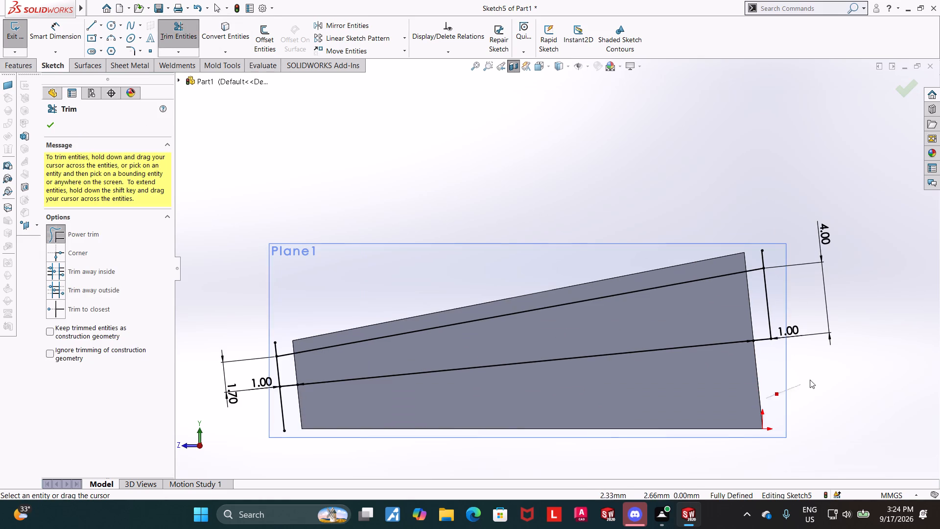
pyautogui.moveTo(810, 380); pyautogui.dragTo(810, 380)
pyautogui.moveTo(290, 403); pyautogui.dragTo(258, 413)
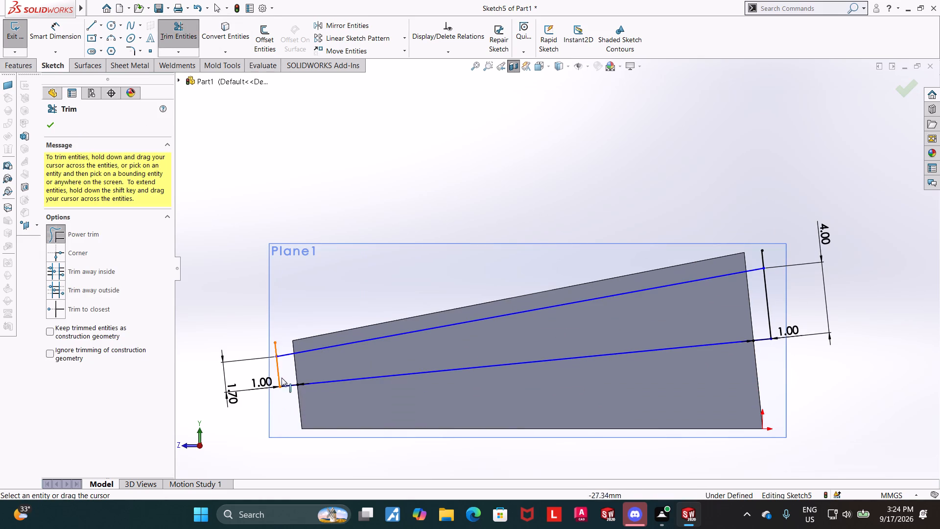
# Trim the parts of the small-end and large-end offset lines that extend above the slanted line.
pyautogui.moveTo(282, 347); pyautogui.dragTo(257, 349)
pyautogui.scroll(-6, 290, 359)
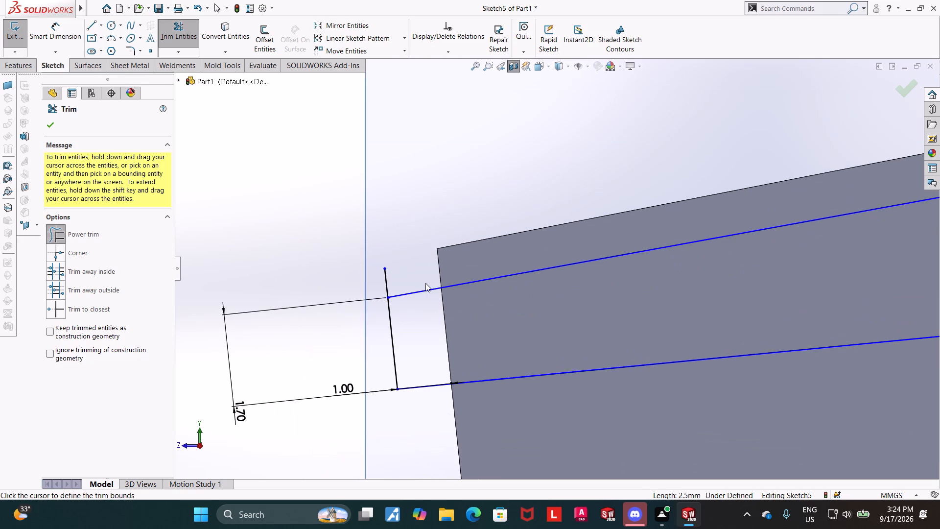
pyautogui.moveTo(413, 275); pyautogui.dragTo(339, 288)
pyautogui.scroll(6, 388, 275)
pyautogui.scroll(6, 939, 221)
pyautogui.scroll(4, 894, 225)
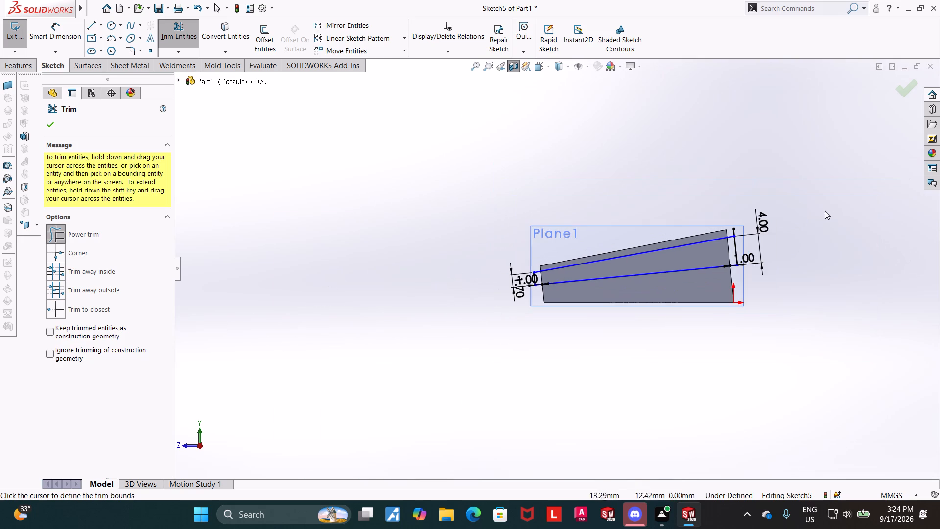
pyautogui.scroll(-6, 806, 214)
pyautogui.scroll(-4, 538, 283)
pyautogui.moveTo(542, 254); pyautogui.dragTo(490, 257)
pyautogui.scroll(9, 517, 260)
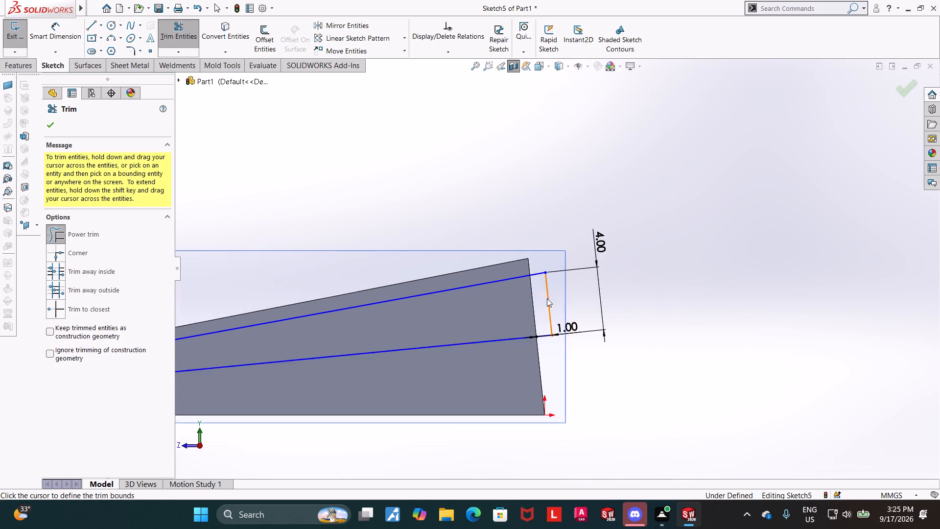
pyautogui.scroll(3, 547, 298)
pyautogui.press('Escape')
pyautogui.press('Escape')
# Dimension the vertical distance from the origin to the lengthwise line's endpoint at the large end, keeping its drawn value.
pyautogui.click(61, 28)
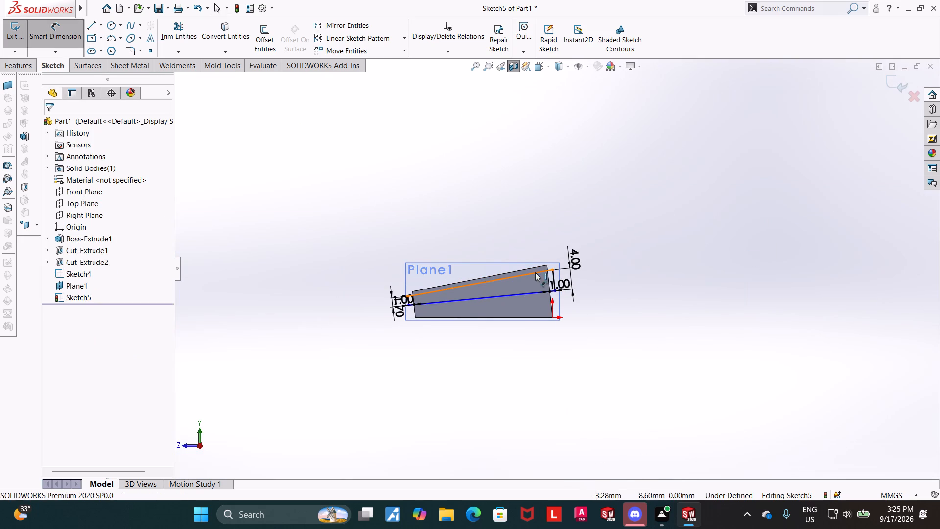
pyautogui.scroll(-5, 537, 272)
pyautogui.click(578, 376)
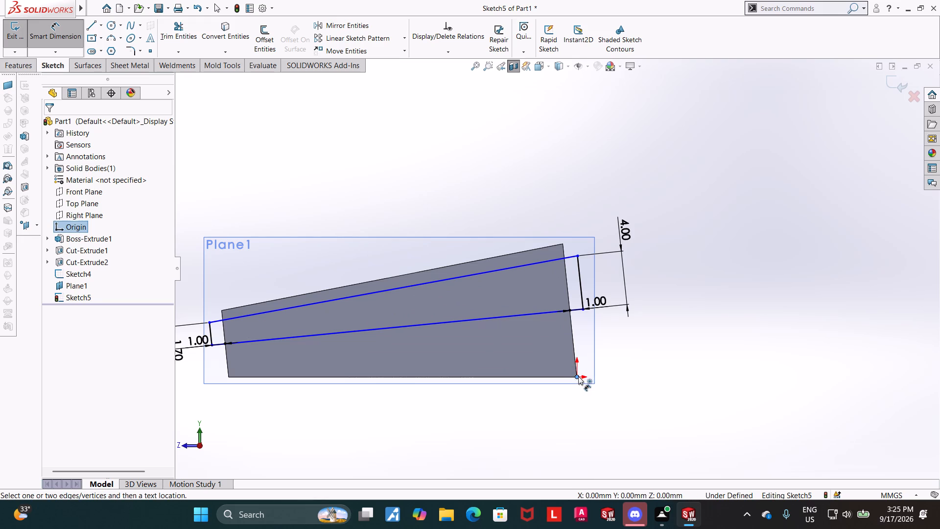
pyautogui.click(583, 310)
pyautogui.click(634, 348)
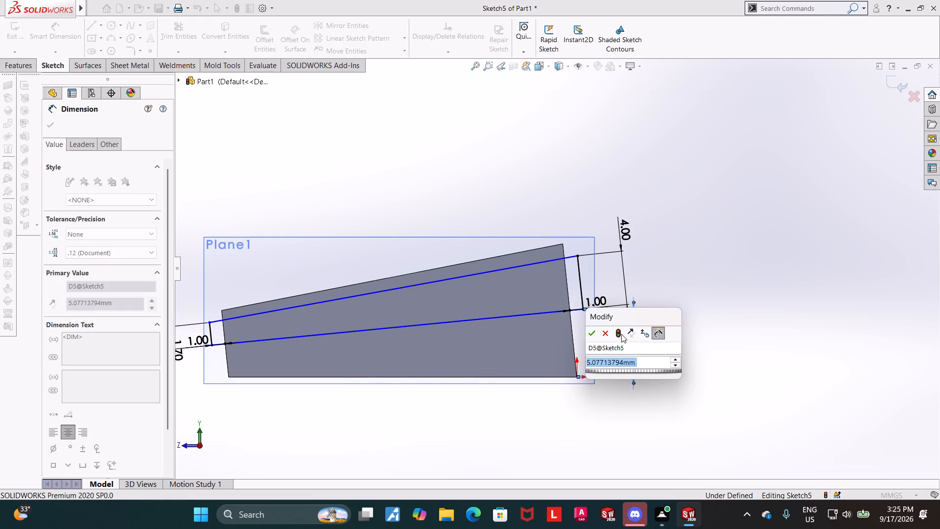
pyautogui.click(591, 326)
pyautogui.click(591, 335)
pyautogui.press('Escape')
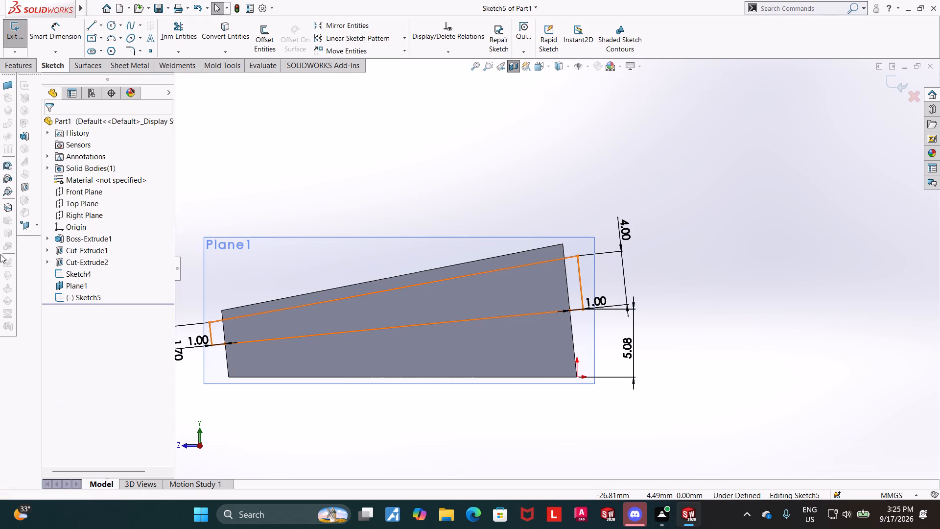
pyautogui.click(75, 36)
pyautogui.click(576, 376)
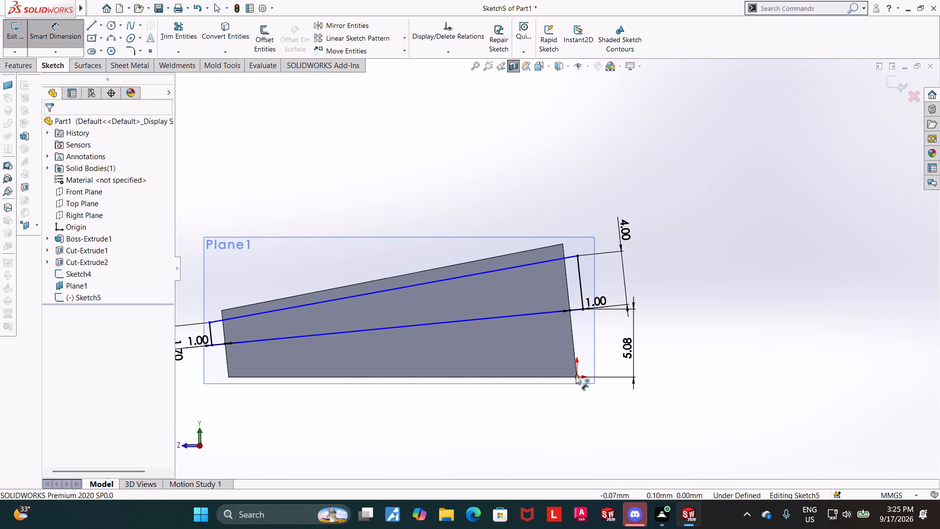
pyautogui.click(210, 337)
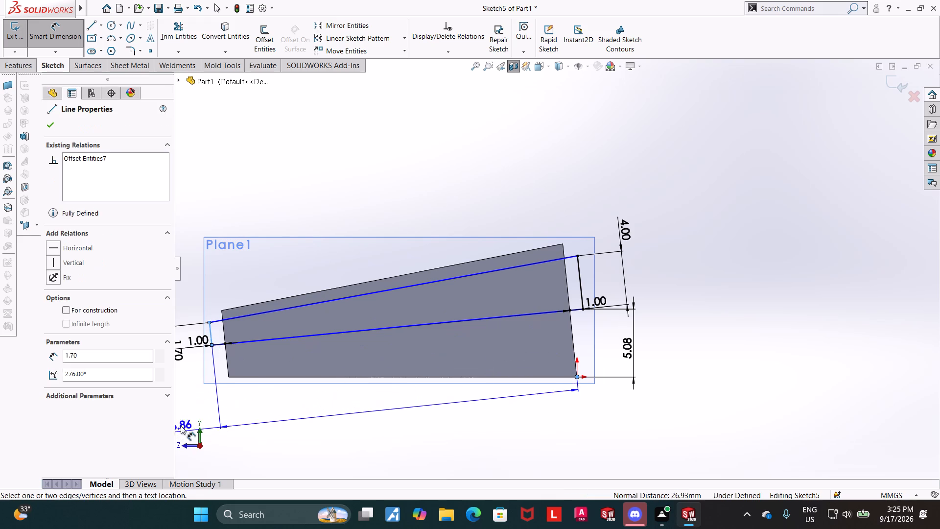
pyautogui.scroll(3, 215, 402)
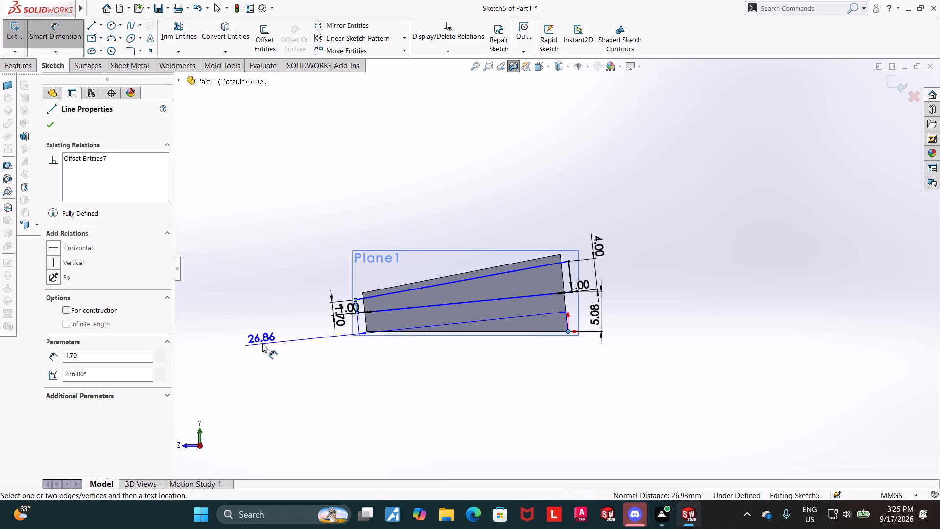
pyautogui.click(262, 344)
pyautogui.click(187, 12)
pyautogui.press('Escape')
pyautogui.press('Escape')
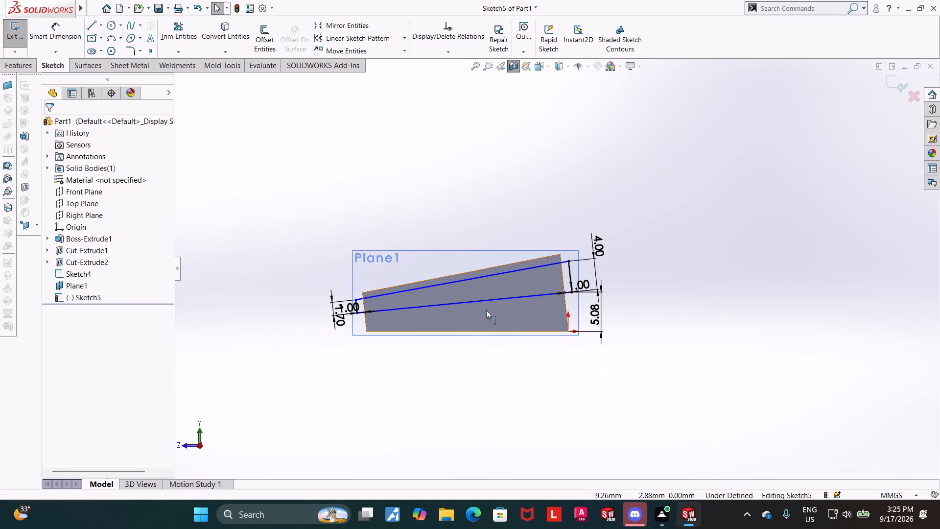
# Dimension the horizontal distance from the origin to the lengthwise line's endpoint at the small end, keeping its drawn value.
pyautogui.scroll(-2, 404, 304)
pyautogui.click(62, 38)
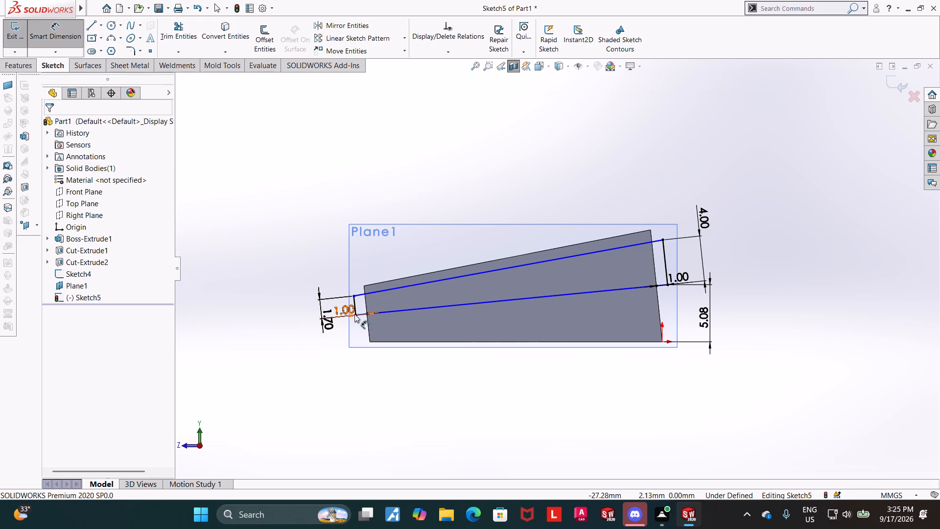
pyautogui.scroll(-6, 354, 310)
pyautogui.click(462, 298)
pyautogui.scroll(3, 462, 302)
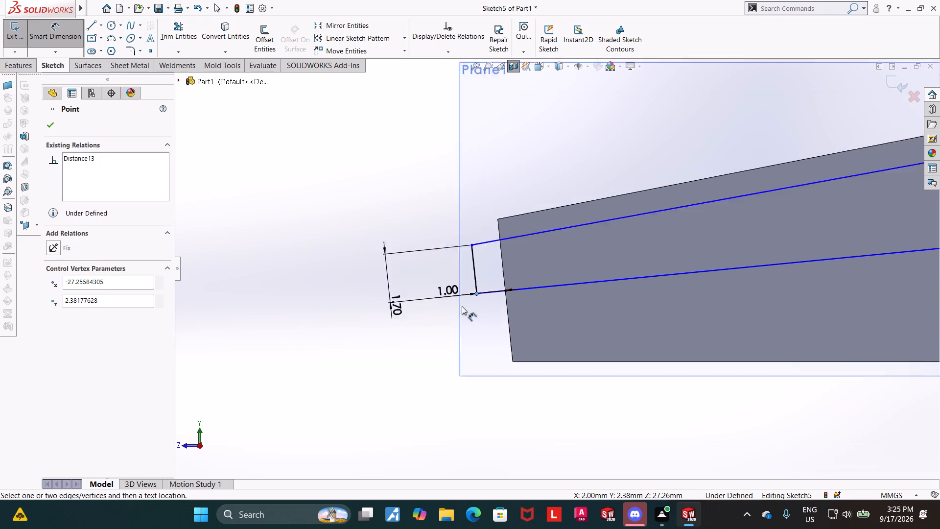
pyautogui.scroll(4, 462, 306)
pyautogui.click(839, 305)
pyautogui.click(714, 367)
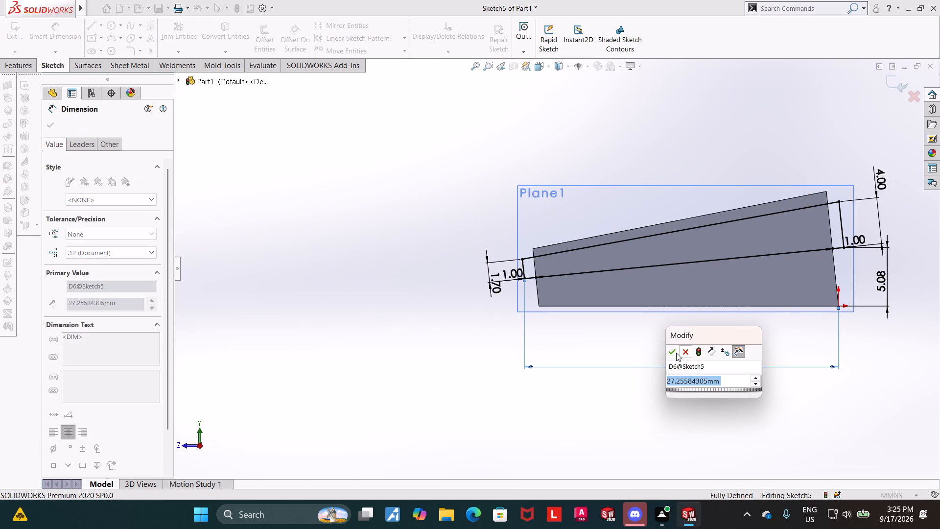
pyautogui.click(671, 348)
pyautogui.scroll(4, 735, 356)
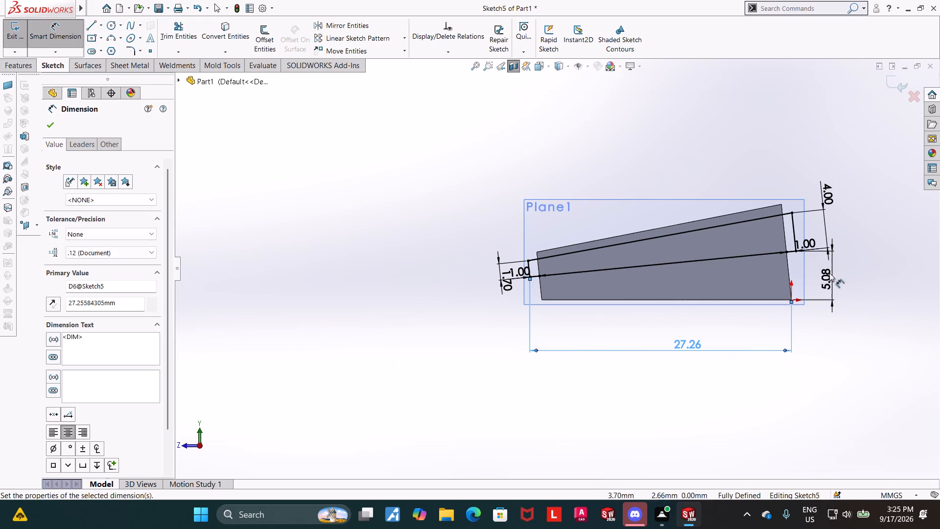
pyautogui.press('Escape')
pyautogui.press('Escape')
# Exit Sketch5, keeping the closed tapered half-profile.
pyautogui.scroll(-2, 863, 264)
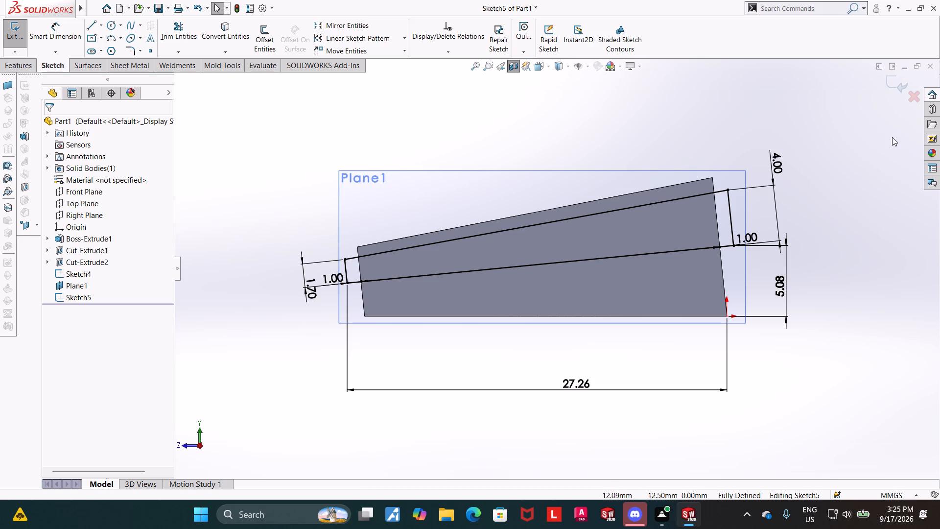
pyautogui.click(894, 82)
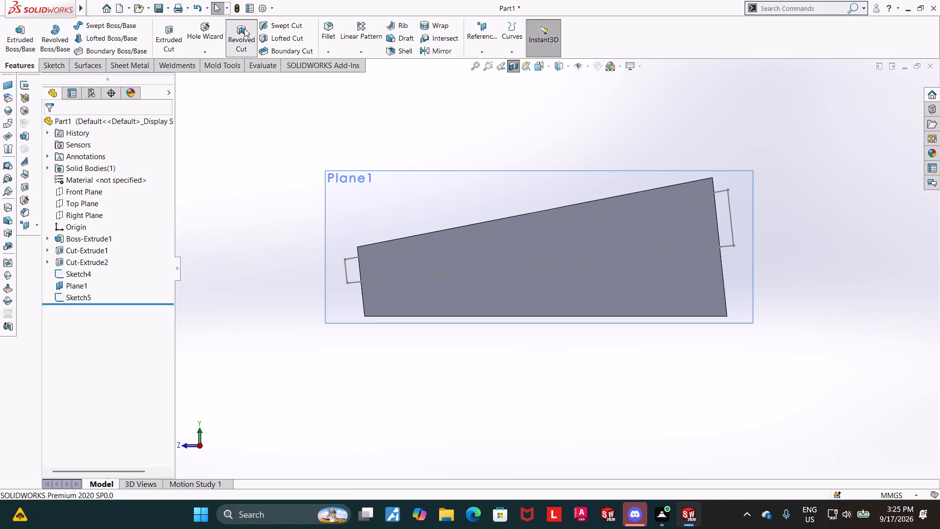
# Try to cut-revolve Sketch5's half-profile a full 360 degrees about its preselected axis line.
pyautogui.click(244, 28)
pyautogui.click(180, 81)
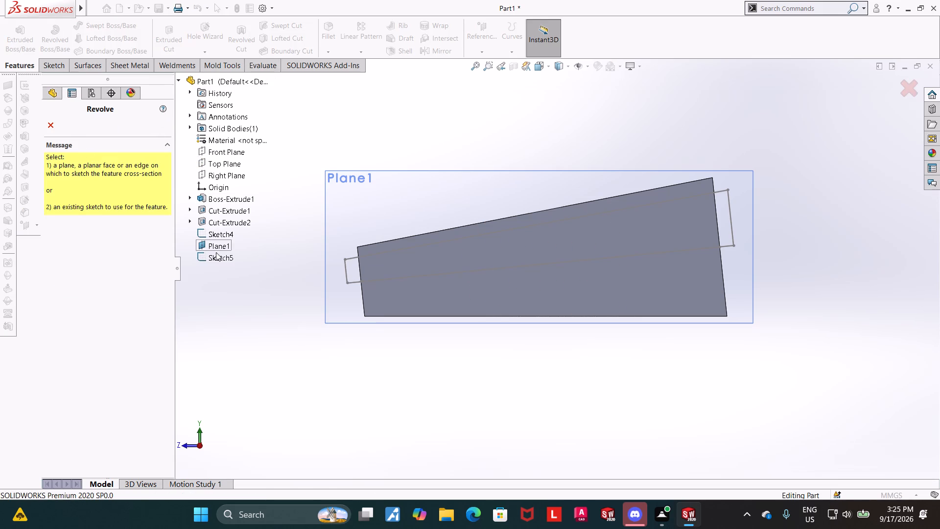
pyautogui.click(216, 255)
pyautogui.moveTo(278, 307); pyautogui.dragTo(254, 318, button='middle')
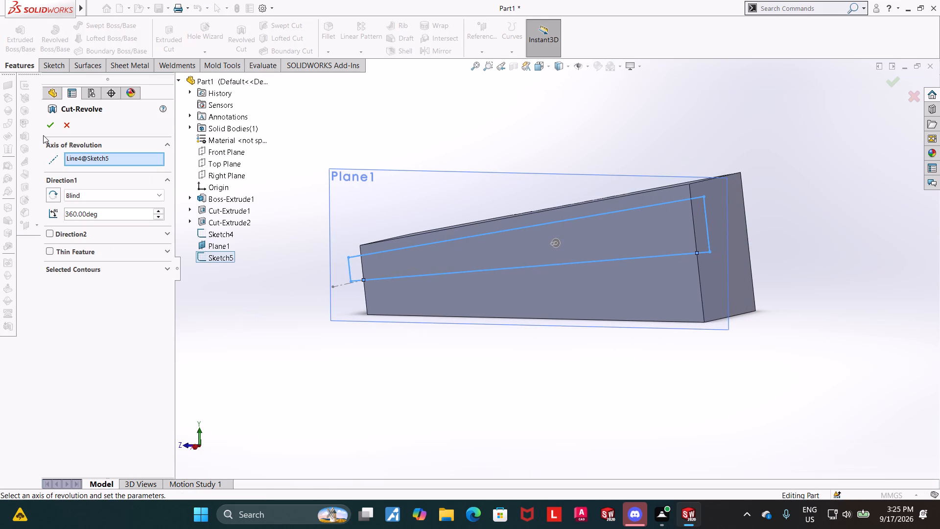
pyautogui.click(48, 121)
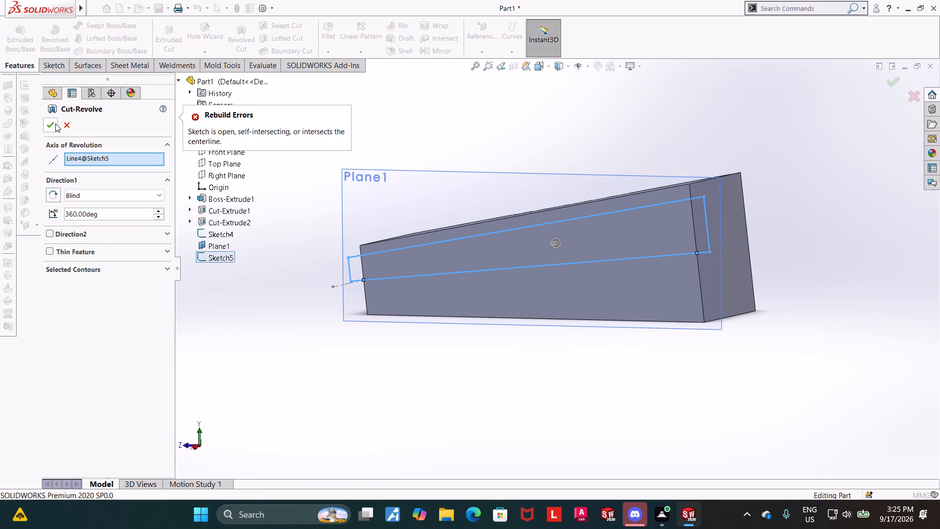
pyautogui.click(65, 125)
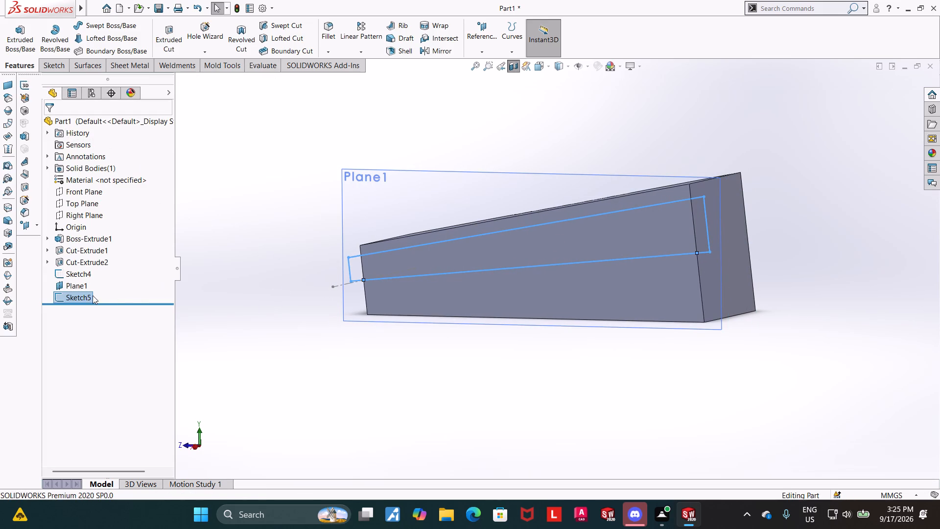
# Reopen Sketch5 for editing and view it square to its sketch plane.
pyautogui.click(91, 295)
pyautogui.click(100, 270)
pyautogui.click(81, 304)
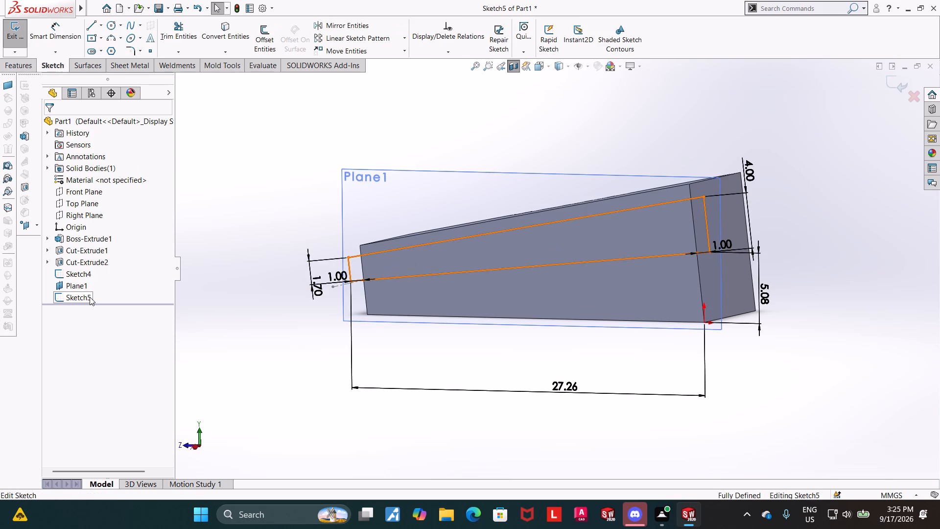
pyautogui.click(90, 297)
pyautogui.click(118, 280)
# Examine Sketch5's profile corners and where its lines cross the body's edges at the small and large ends.
pyautogui.scroll(-4, 748, 224)
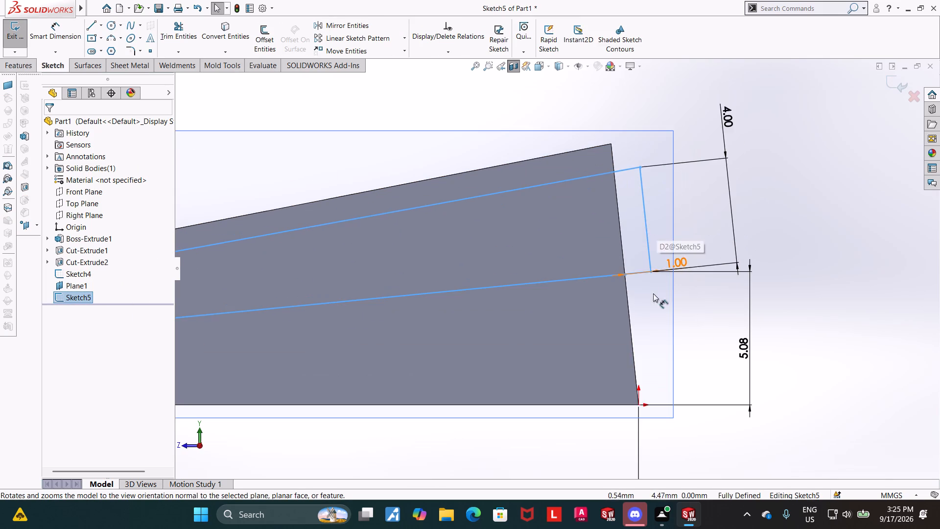
pyautogui.scroll(-6, 643, 244)
pyautogui.scroll(-4, 592, 128)
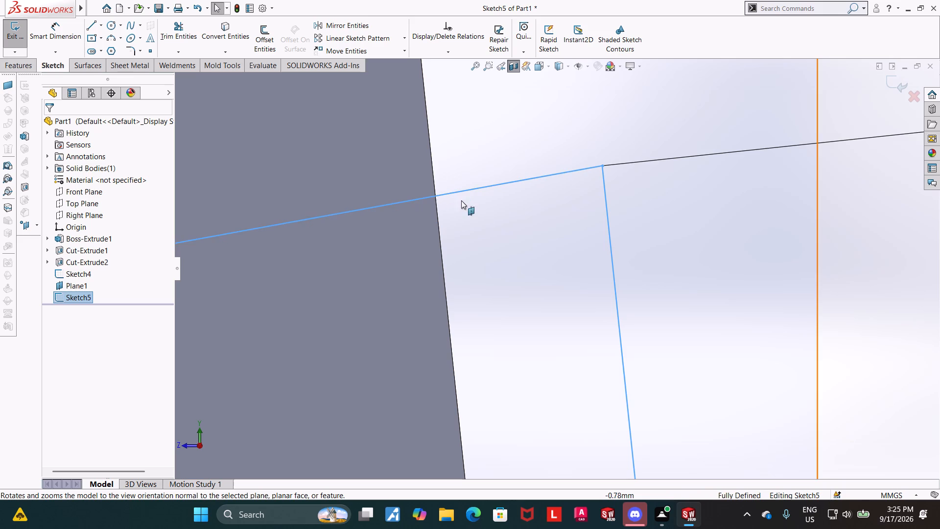
pyautogui.scroll(13, 479, 229)
pyautogui.scroll(6, 543, 342)
pyautogui.press('Escape')
pyautogui.scroll(-2, 448, 292)
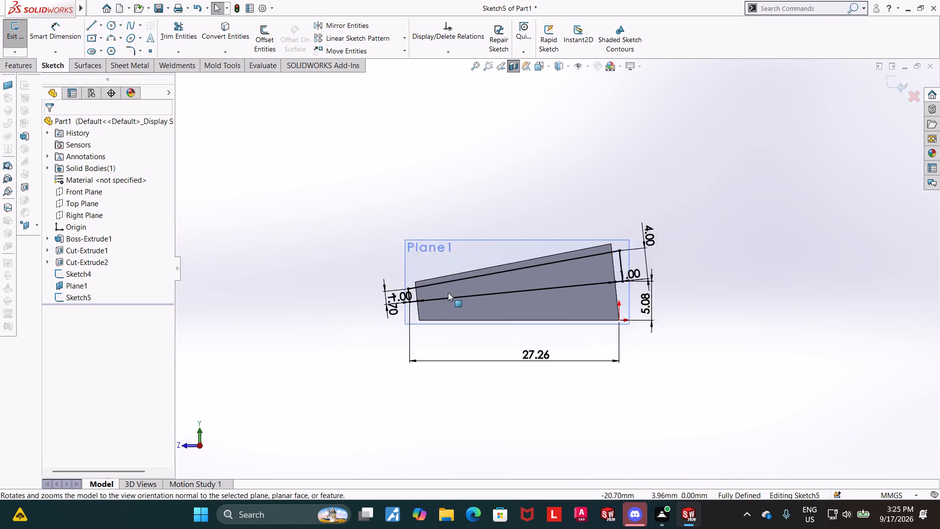
pyautogui.scroll(-5, 448, 292)
pyautogui.scroll(-3, 390, 328)
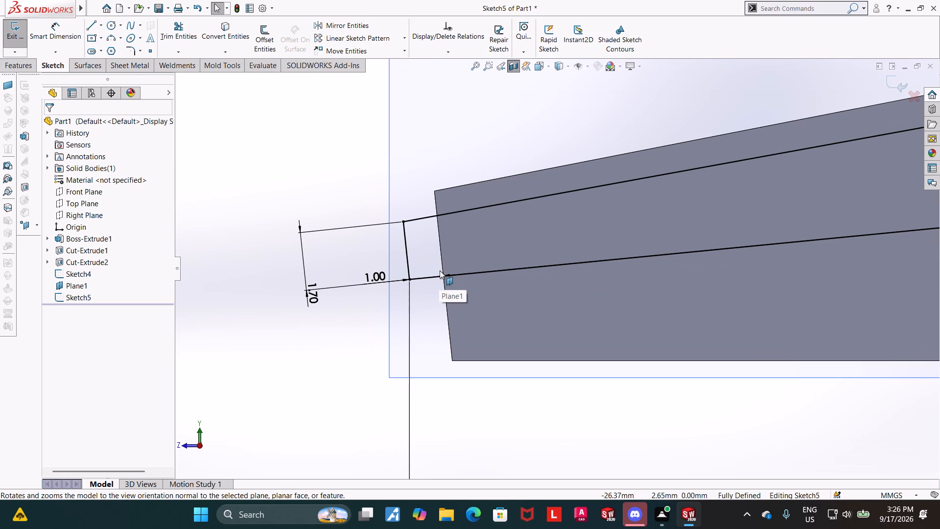
pyautogui.scroll(2, 738, 244)
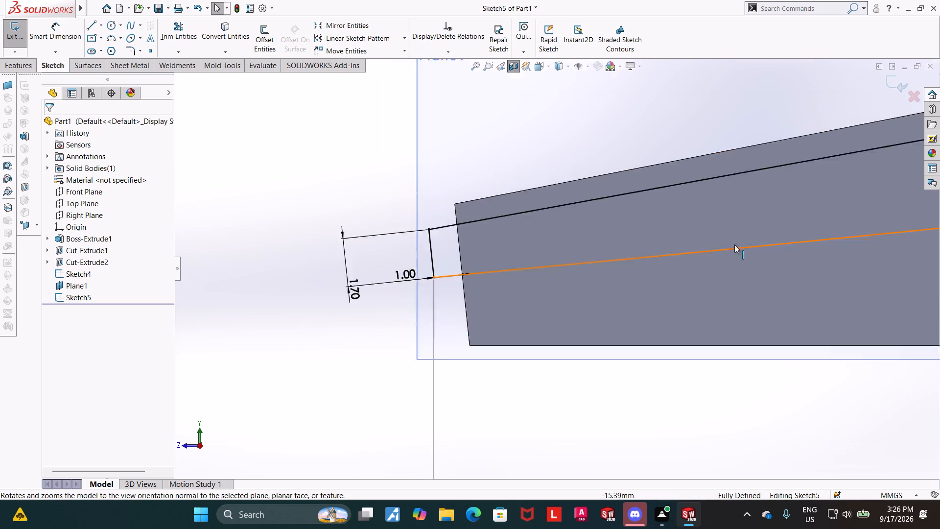
pyautogui.scroll(1, 734, 244)
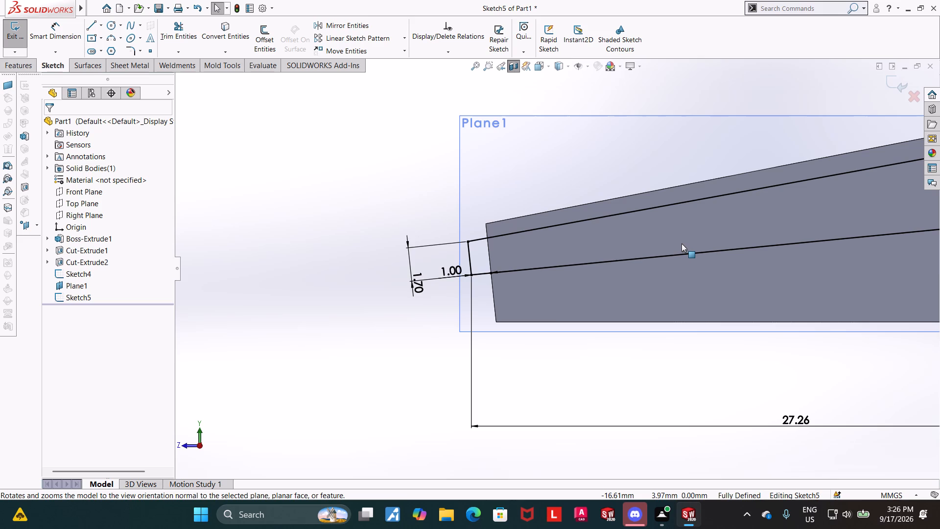
pyautogui.scroll(4, 697, 207)
pyautogui.scroll(-8, 750, 214)
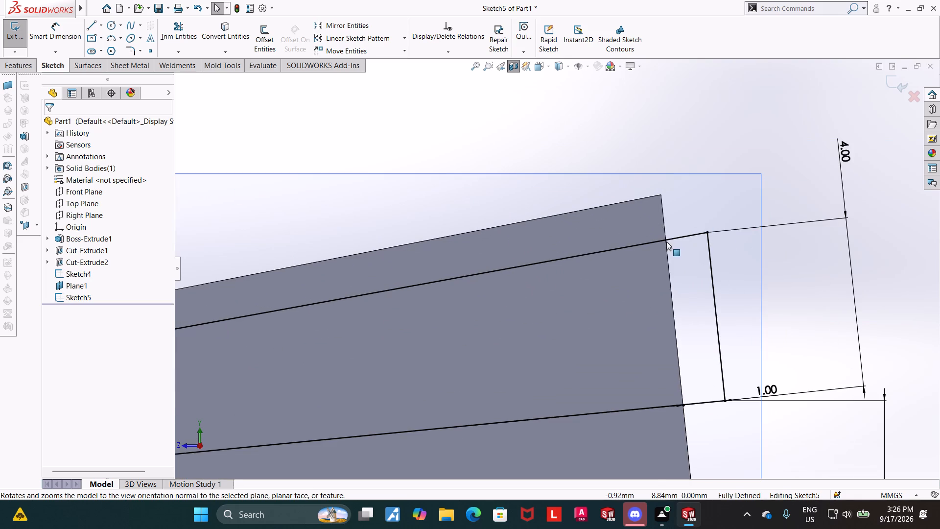
pyautogui.scroll(-7, 664, 231)
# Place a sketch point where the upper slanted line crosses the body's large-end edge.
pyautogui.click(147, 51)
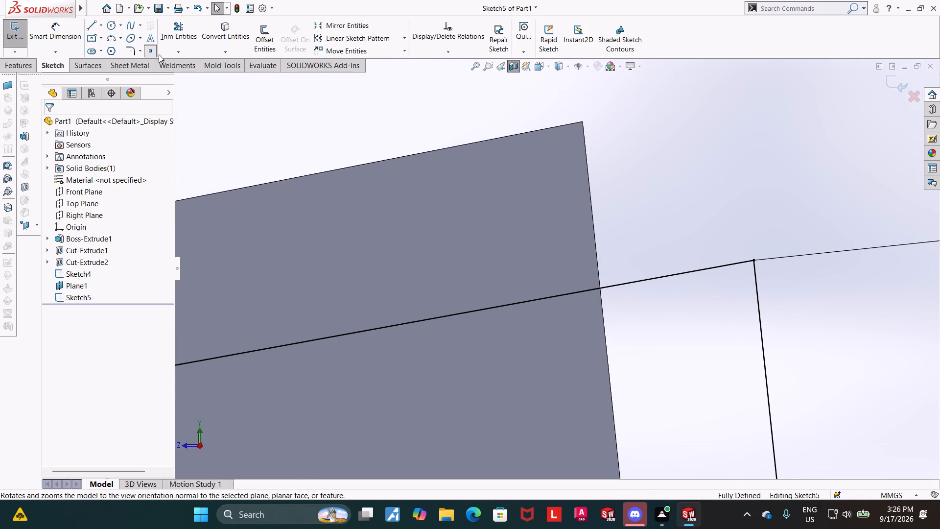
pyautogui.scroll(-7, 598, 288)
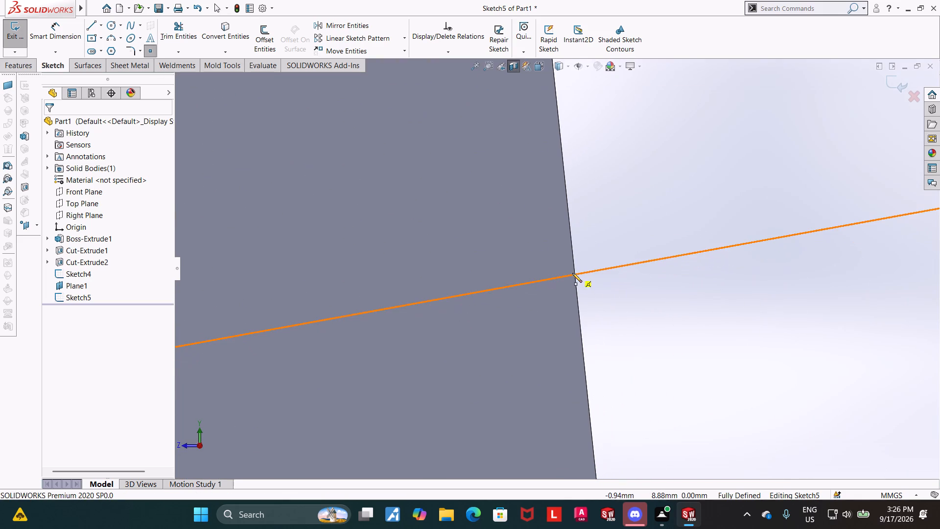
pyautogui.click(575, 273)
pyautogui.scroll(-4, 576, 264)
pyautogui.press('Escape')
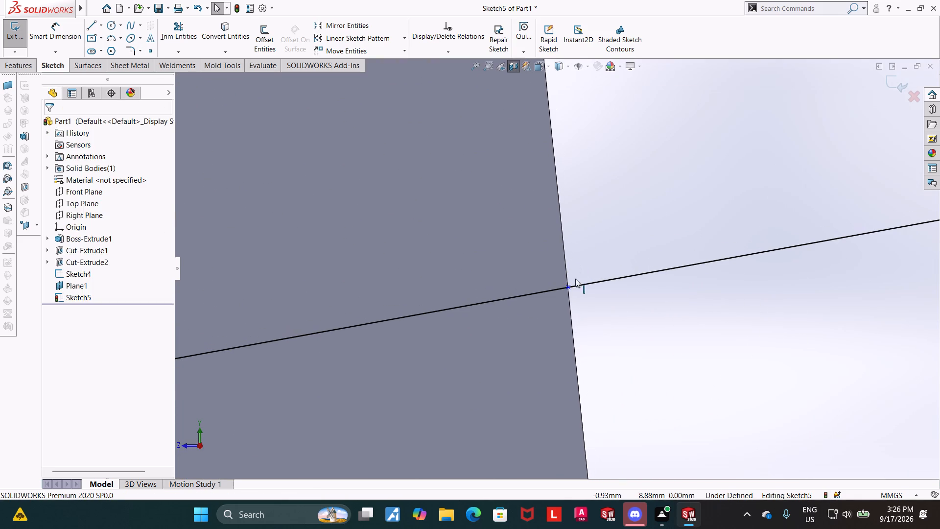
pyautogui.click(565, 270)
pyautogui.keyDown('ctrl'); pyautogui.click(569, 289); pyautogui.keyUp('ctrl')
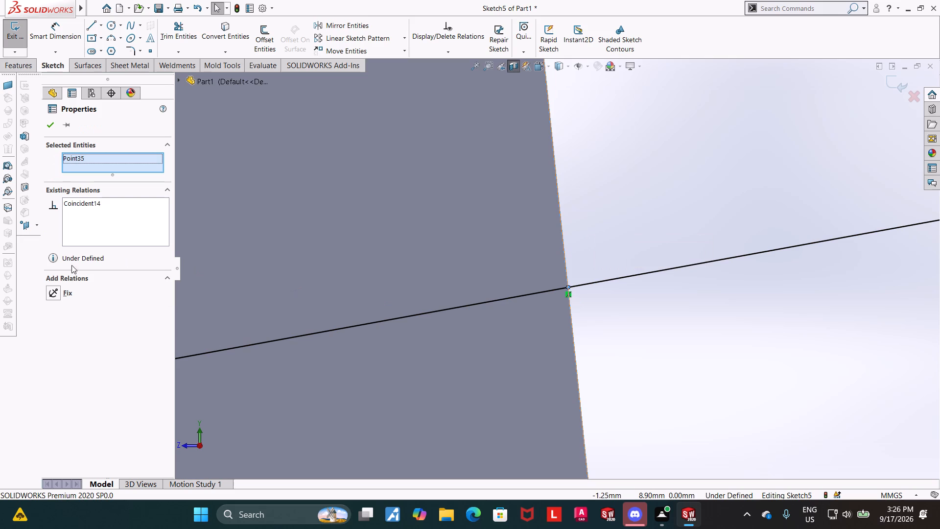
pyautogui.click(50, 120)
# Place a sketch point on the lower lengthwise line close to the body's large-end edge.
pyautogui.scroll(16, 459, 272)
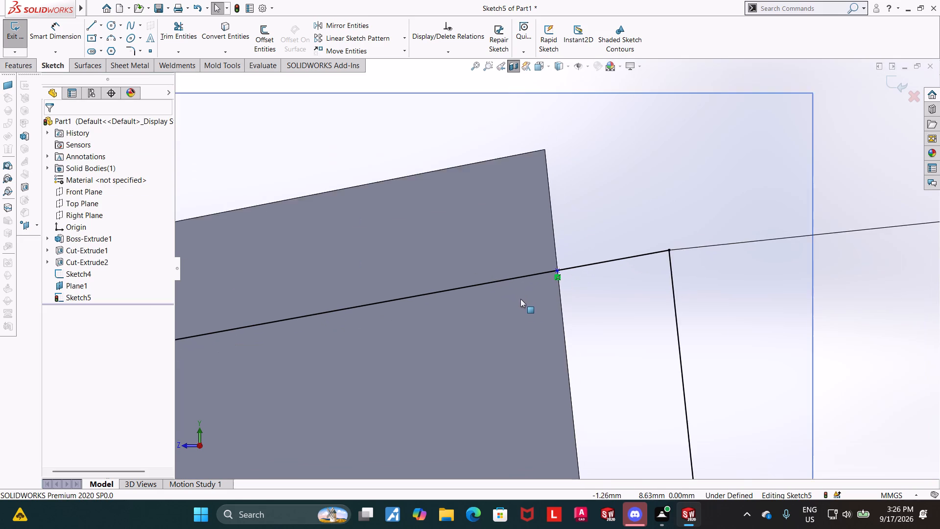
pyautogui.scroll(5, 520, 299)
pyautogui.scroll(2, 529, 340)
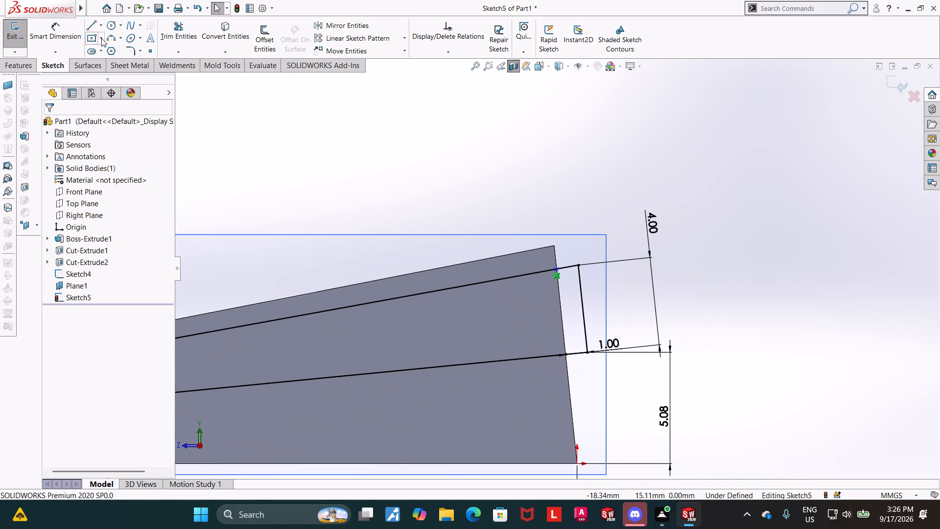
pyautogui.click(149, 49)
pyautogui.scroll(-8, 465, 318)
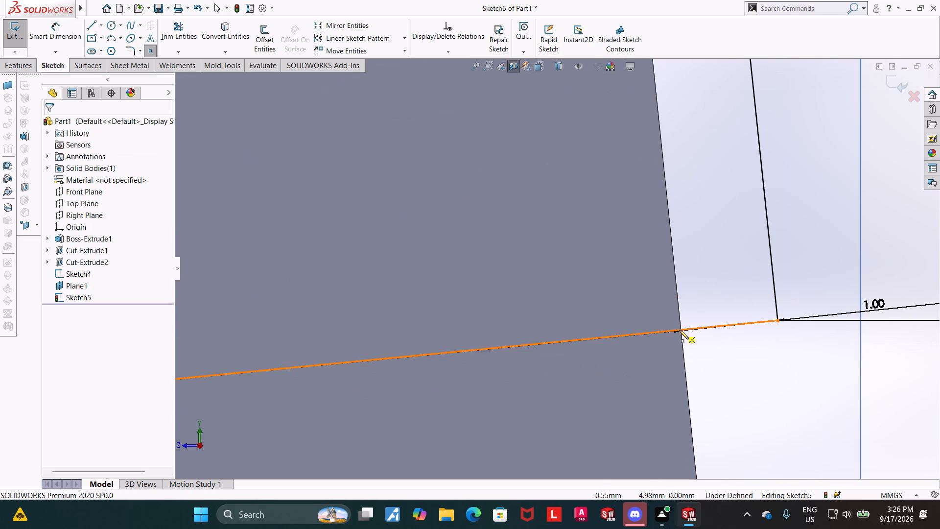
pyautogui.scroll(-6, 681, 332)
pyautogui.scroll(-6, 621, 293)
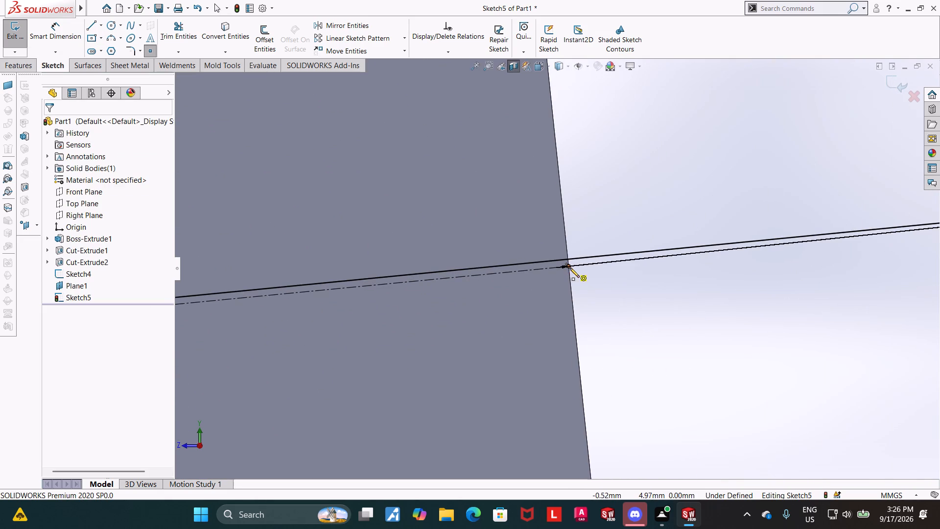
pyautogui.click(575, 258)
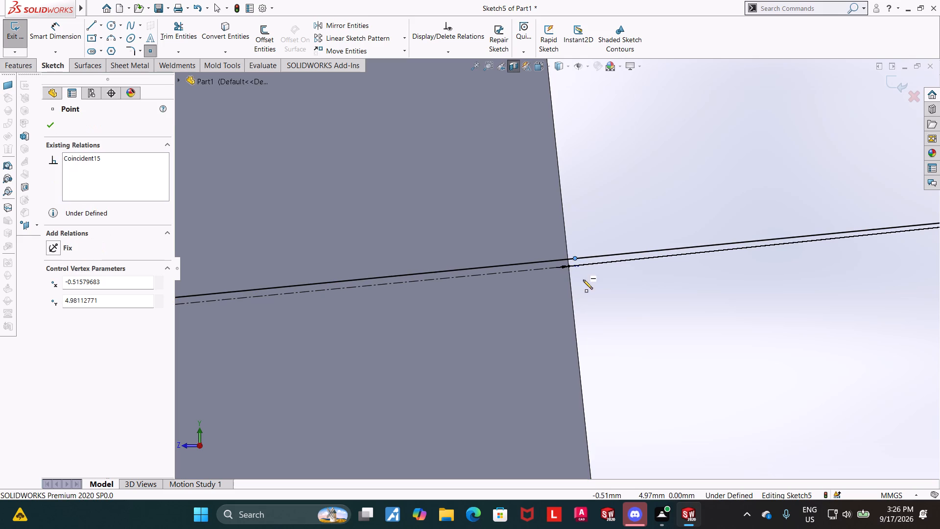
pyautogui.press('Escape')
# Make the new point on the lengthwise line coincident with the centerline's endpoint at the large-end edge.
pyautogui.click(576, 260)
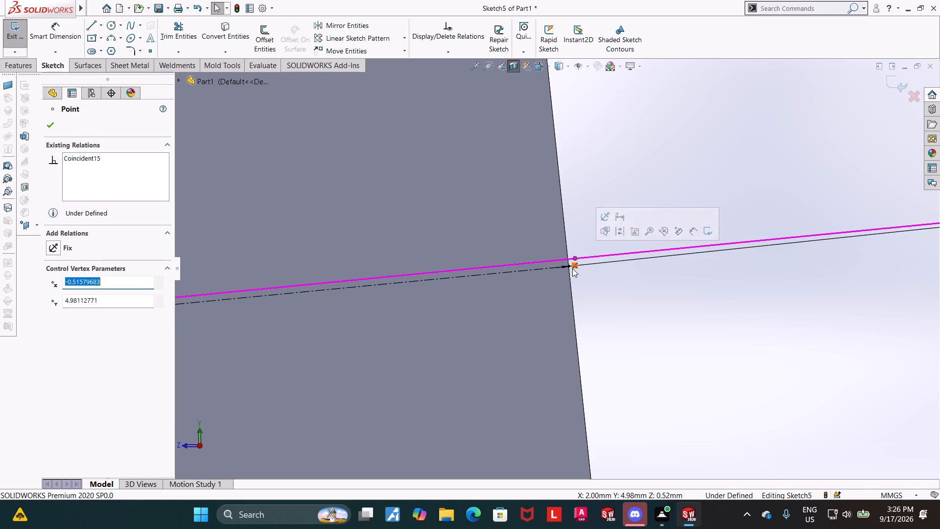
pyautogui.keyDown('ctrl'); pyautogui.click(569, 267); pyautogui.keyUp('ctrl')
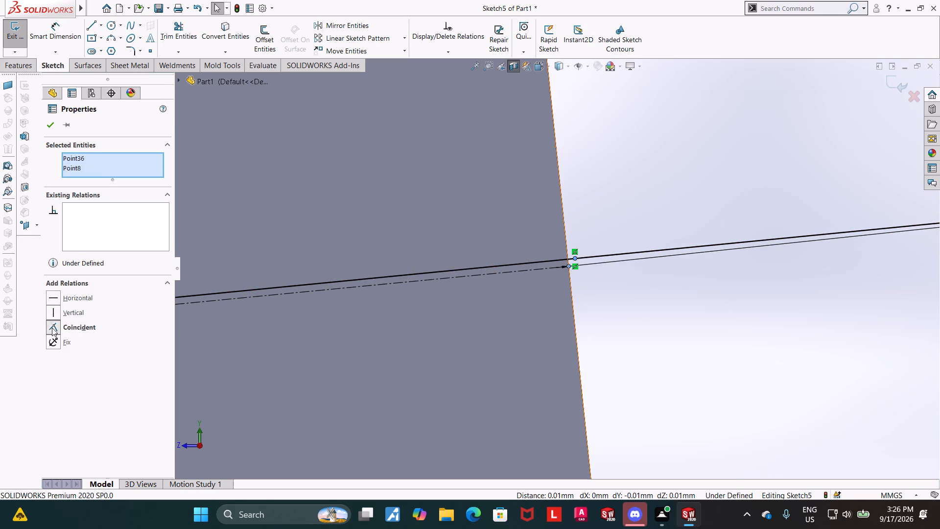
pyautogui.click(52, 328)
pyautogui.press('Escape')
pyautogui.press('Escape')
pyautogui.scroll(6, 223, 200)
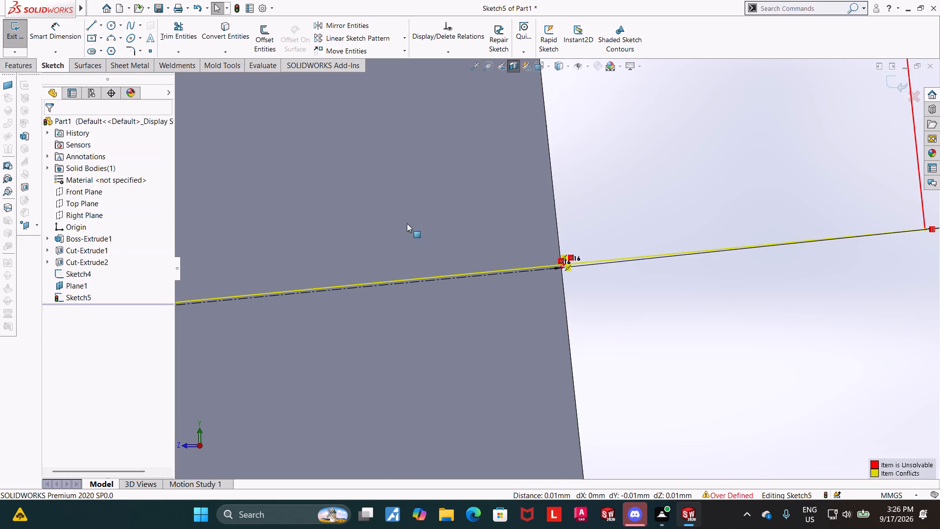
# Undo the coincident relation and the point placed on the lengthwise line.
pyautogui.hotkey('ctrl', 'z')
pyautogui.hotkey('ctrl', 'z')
# Examine how the profile's lower lengthwise line runs relative to the construction centerline near the large end.
pyautogui.keyDown('ctrl'); pyautogui.scroll(3, 488, 266); pyautogui.keyUp('ctrl')
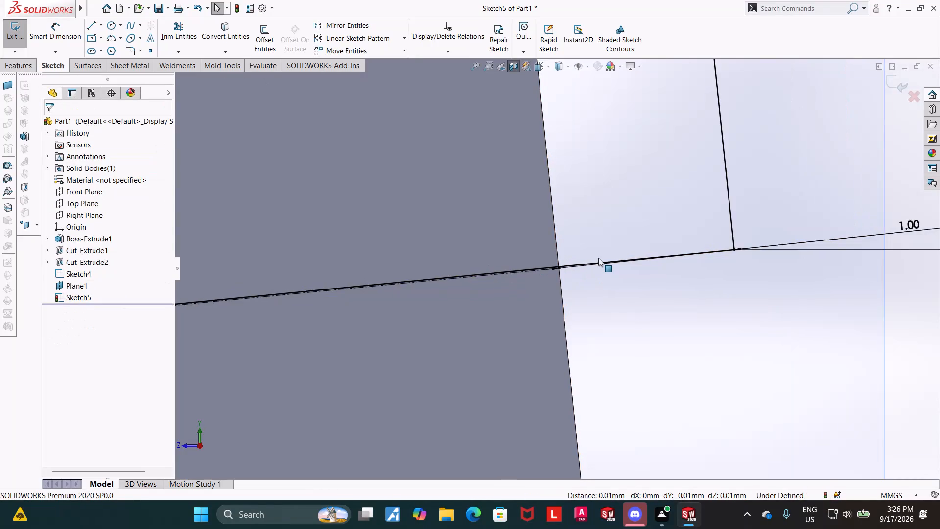
pyautogui.keyDown('ctrl'); pyautogui.scroll(12, 598, 258); pyautogui.keyUp('ctrl')
pyautogui.scroll(-5, 495, 263)
pyautogui.scroll(-7, 579, 306)
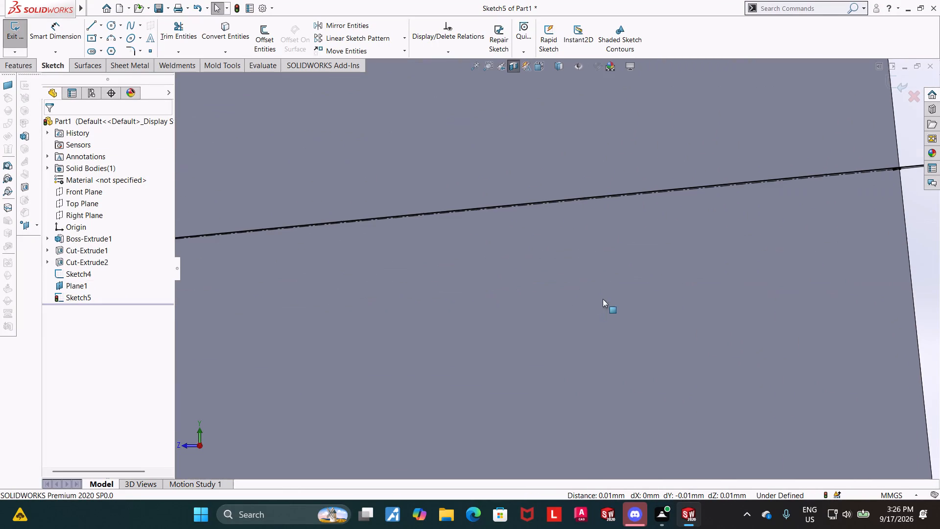
pyautogui.scroll(14, 766, 177)
pyautogui.scroll(-13, 584, 251)
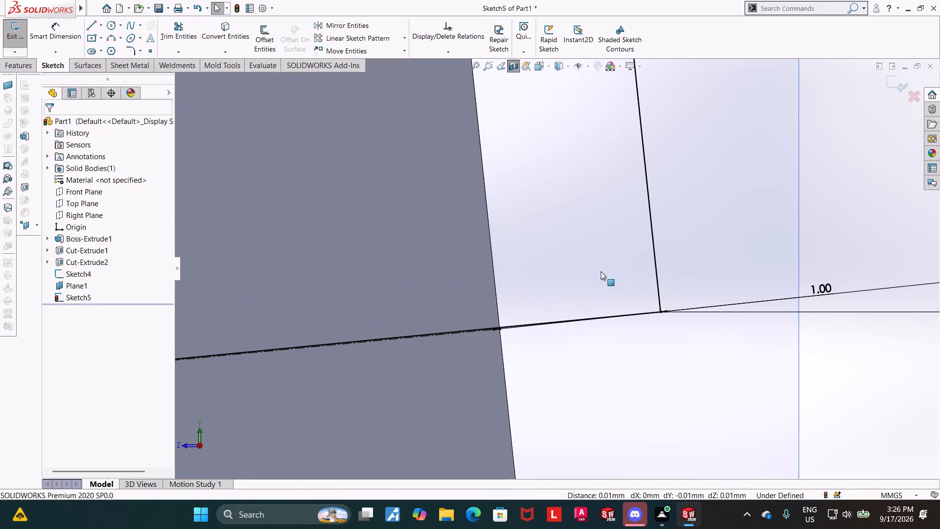
pyautogui.scroll(-5, 551, 327)
pyautogui.click(439, 320)
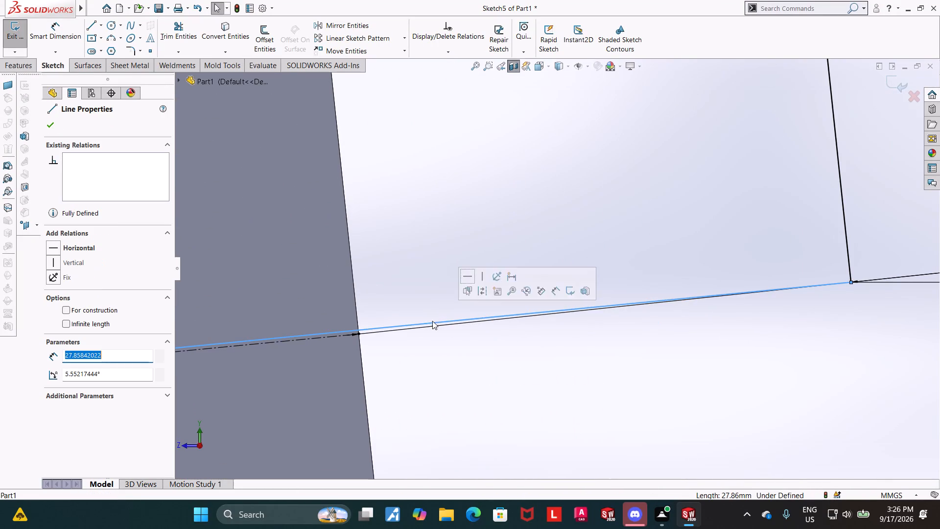
pyautogui.scroll(3, 395, 346)
pyautogui.scroll(-5, 384, 317)
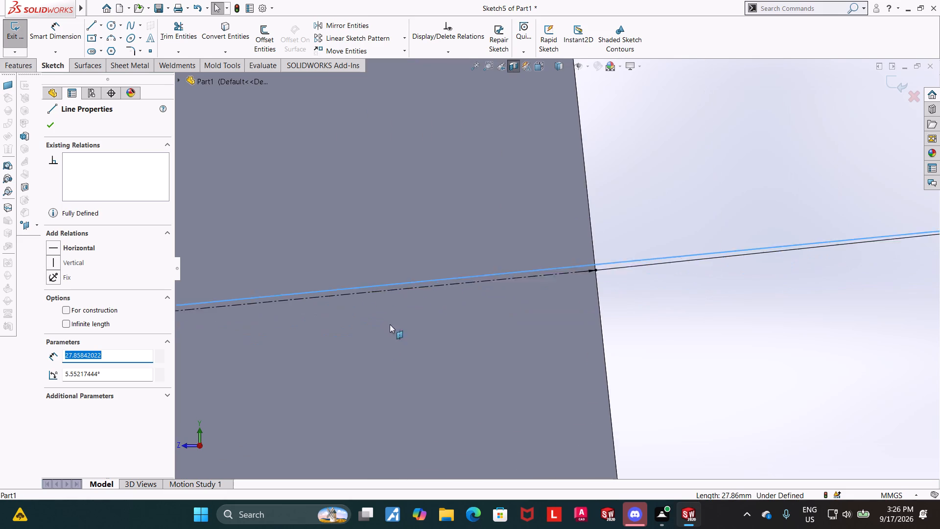
pyautogui.scroll(-1, 390, 324)
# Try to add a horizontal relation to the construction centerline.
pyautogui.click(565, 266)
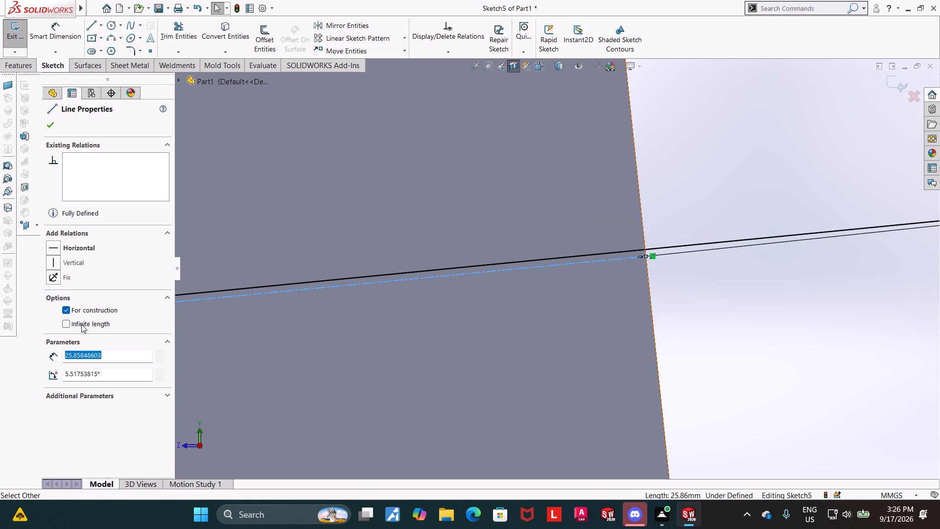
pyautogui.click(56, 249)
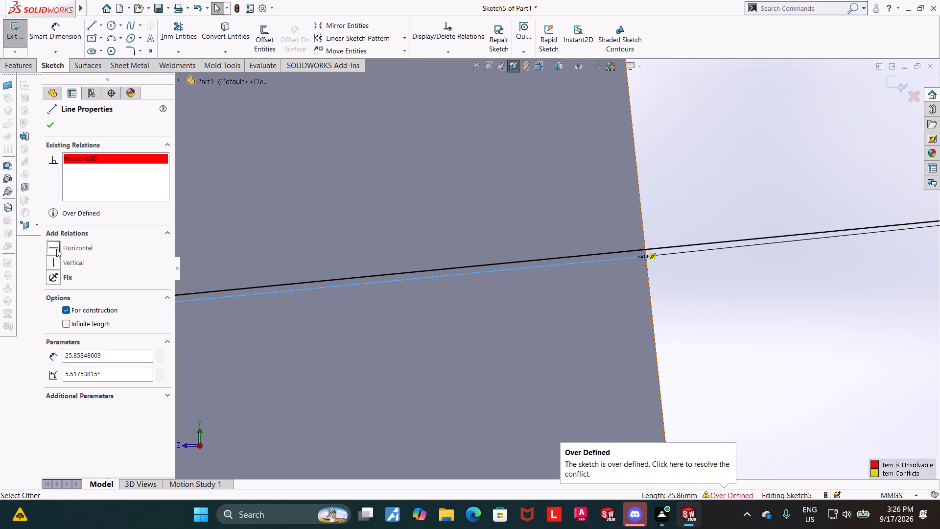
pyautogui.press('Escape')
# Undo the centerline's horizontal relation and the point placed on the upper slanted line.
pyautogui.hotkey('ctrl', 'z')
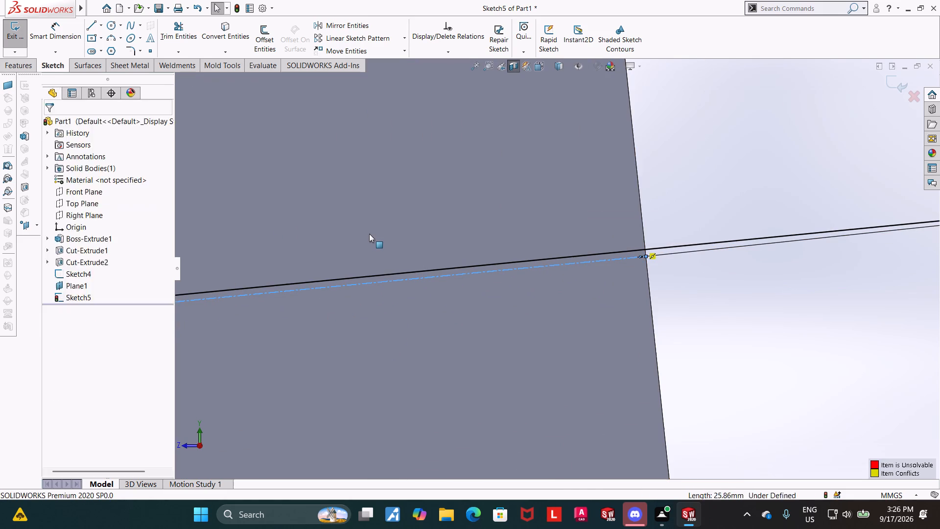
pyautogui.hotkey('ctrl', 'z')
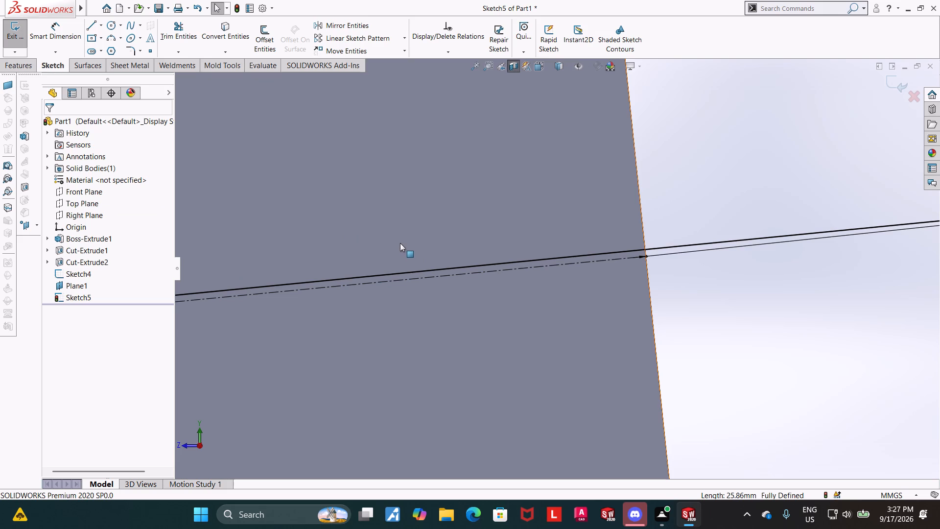
# Place a sketch point where the profile's upper slanted line crosses the solid's small-end edge.
pyautogui.scroll(20, 526, 268)
pyautogui.scroll(9, 526, 268)
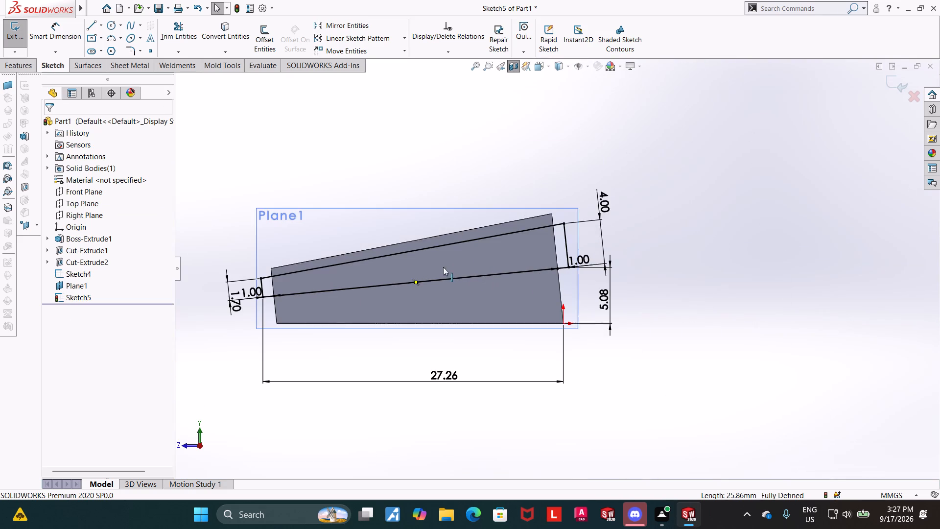
pyautogui.scroll(-5, 426, 270)
pyautogui.press('Escape')
pyautogui.press('Escape')
pyautogui.press('Escape')
pyautogui.scroll(-2, 285, 289)
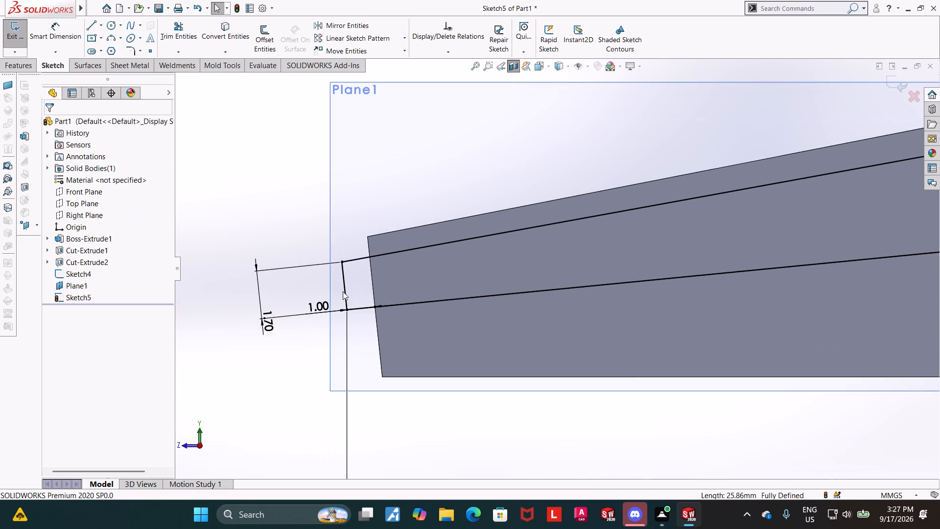
pyautogui.scroll(-4, 454, 307)
pyautogui.press('Escape')
pyautogui.press('Escape')
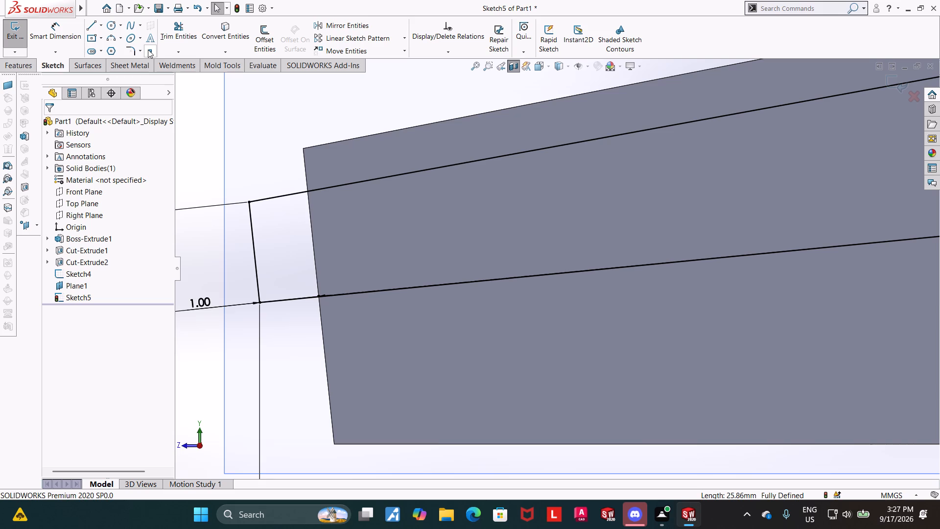
pyautogui.click(148, 49)
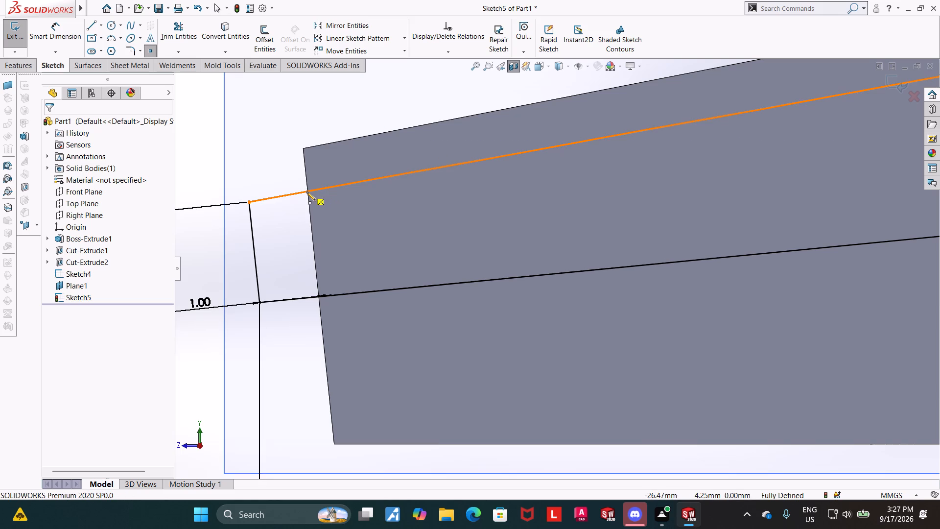
pyautogui.scroll(-4, 306, 192)
pyautogui.scroll(-5, 347, 182)
pyautogui.scroll(-5, 420, 246)
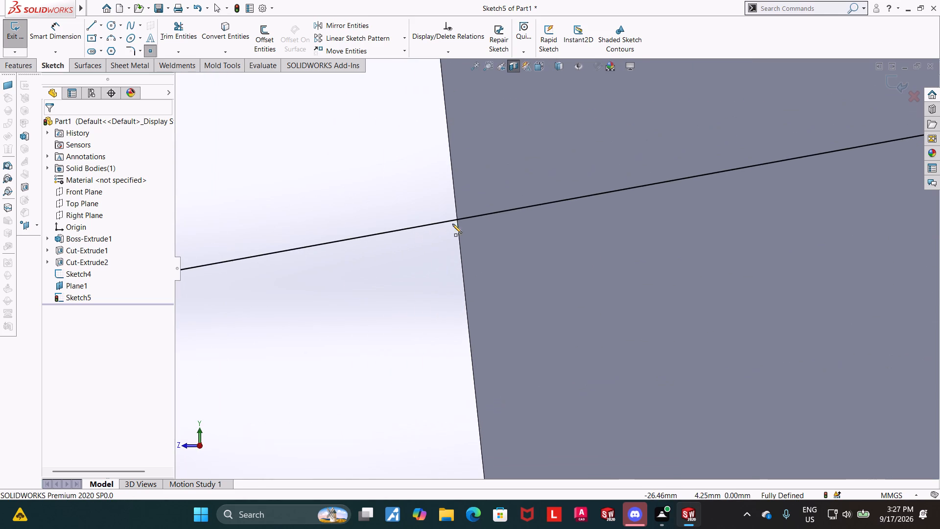
pyautogui.click(456, 218)
pyautogui.press('Escape')
pyautogui.press('Escape')
pyautogui.scroll(-4, 472, 219)
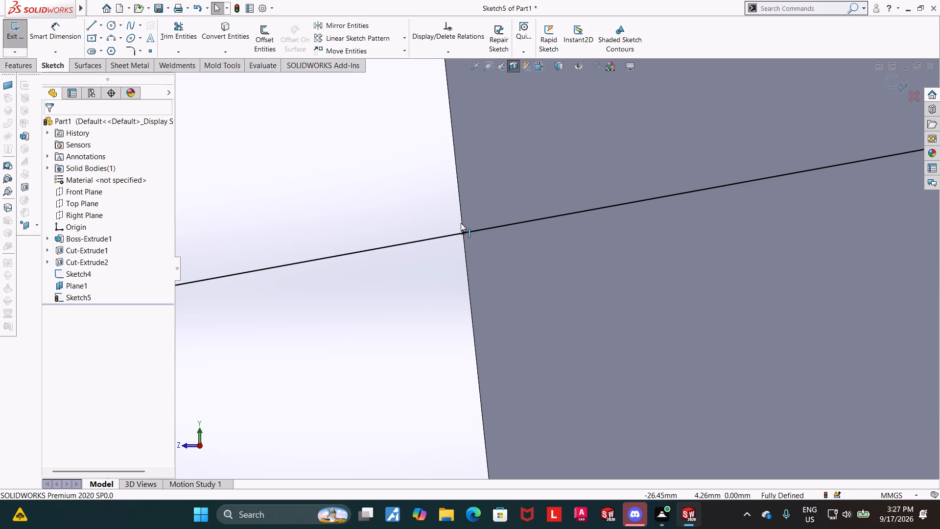
pyautogui.click(462, 235)
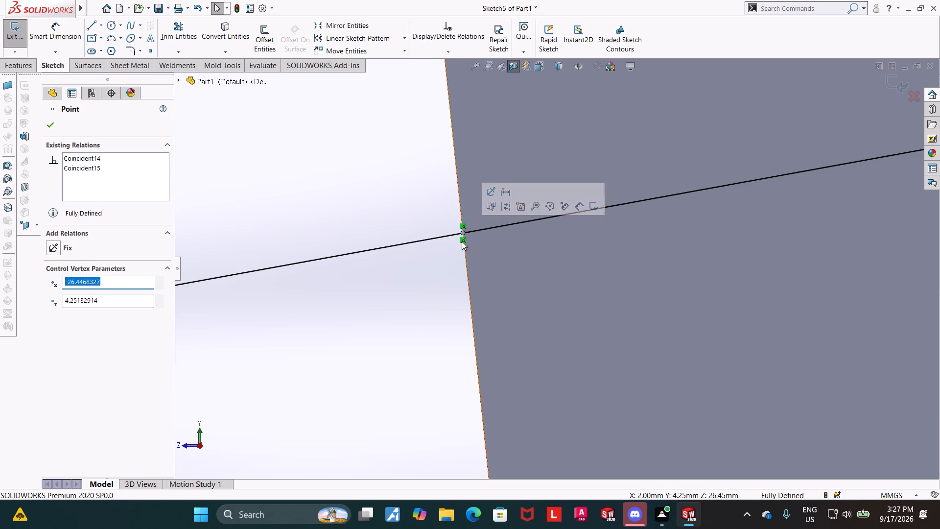
pyautogui.click(47, 125)
# Examine how the profile's lower lengthwise line runs relative to the construction centerline near the small end.
pyautogui.scroll(12, 433, 270)
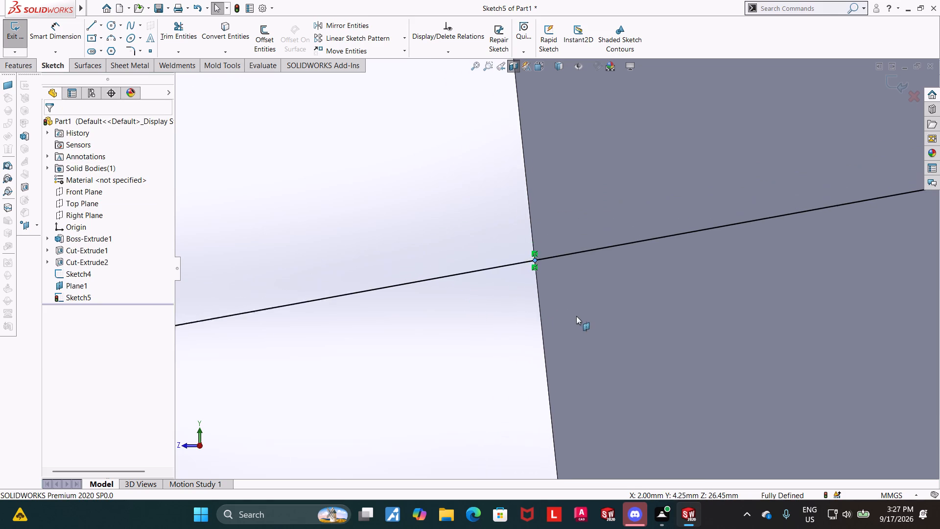
pyautogui.scroll(11, 576, 316)
pyautogui.scroll(7, 615, 314)
pyautogui.scroll(-2, 578, 364)
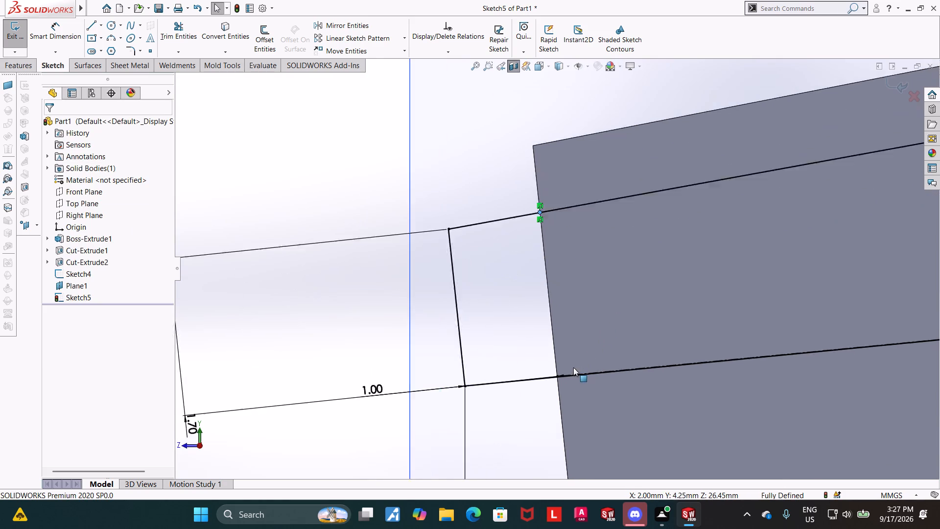
pyautogui.scroll(-2, 573, 367)
pyautogui.press('Escape')
pyautogui.press('Escape')
pyautogui.scroll(-2, 614, 392)
pyautogui.scroll(-1, 568, 378)
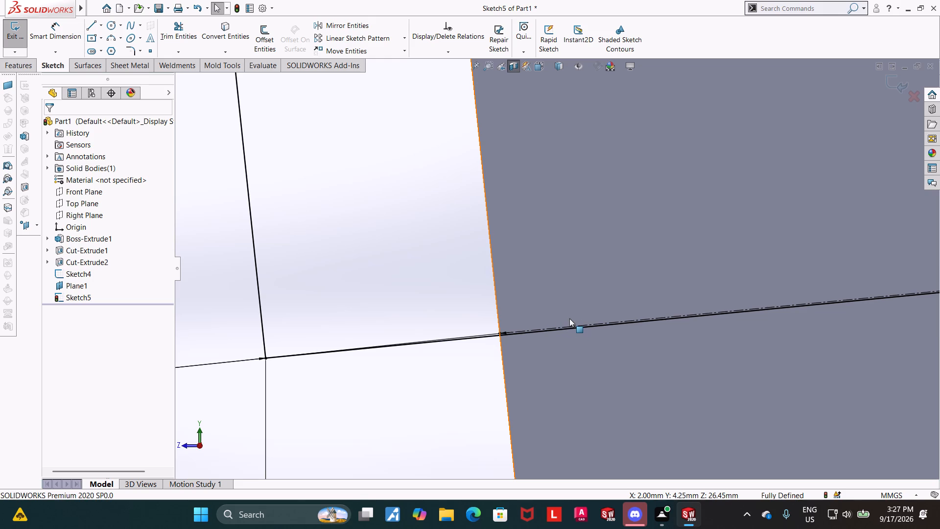
pyautogui.scroll(4, 569, 315)
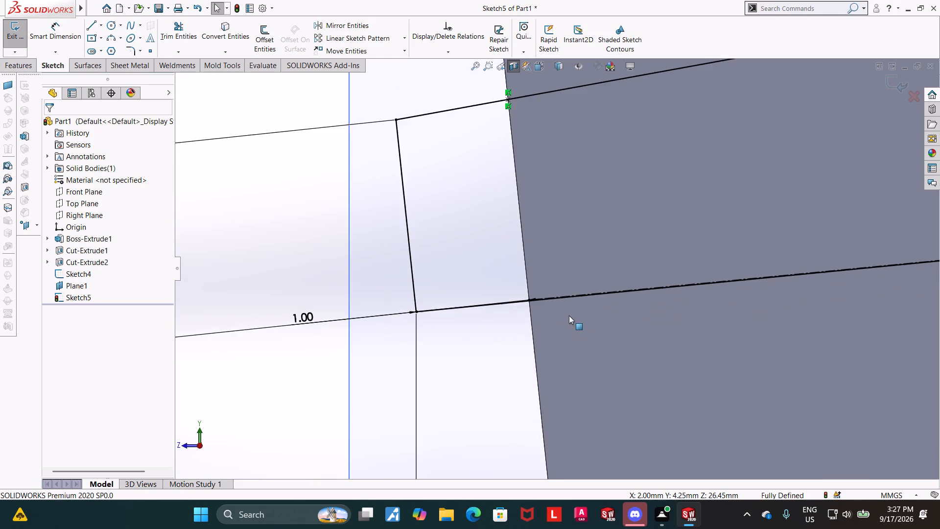
pyautogui.scroll(18, 569, 315)
pyautogui.scroll(-3, 677, 258)
pyautogui.scroll(-2, 611, 268)
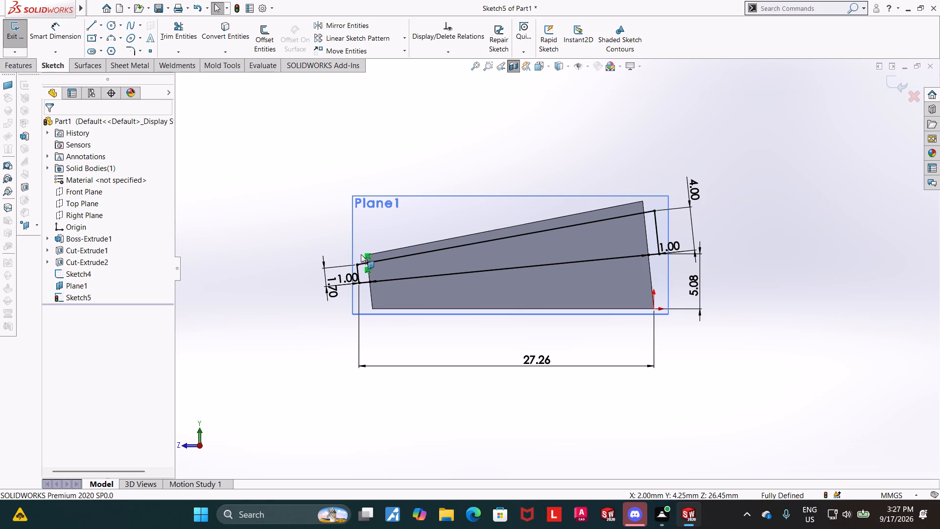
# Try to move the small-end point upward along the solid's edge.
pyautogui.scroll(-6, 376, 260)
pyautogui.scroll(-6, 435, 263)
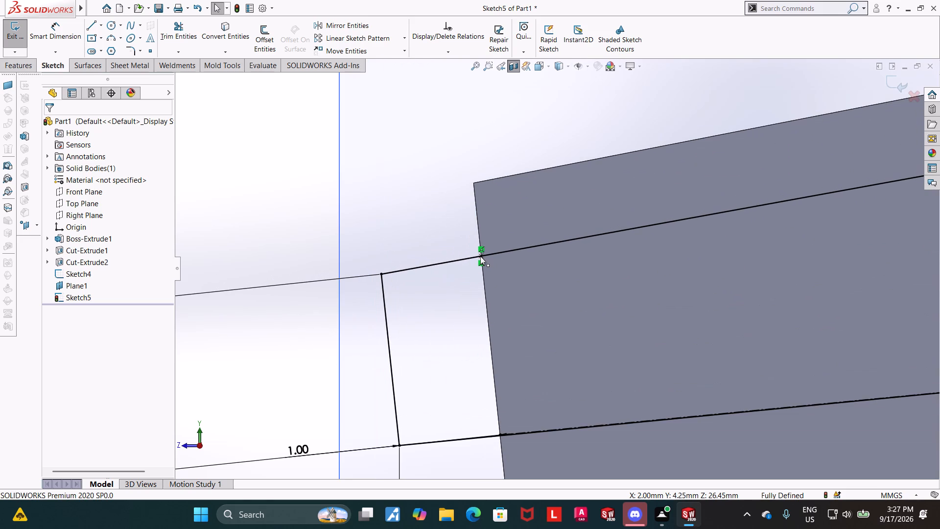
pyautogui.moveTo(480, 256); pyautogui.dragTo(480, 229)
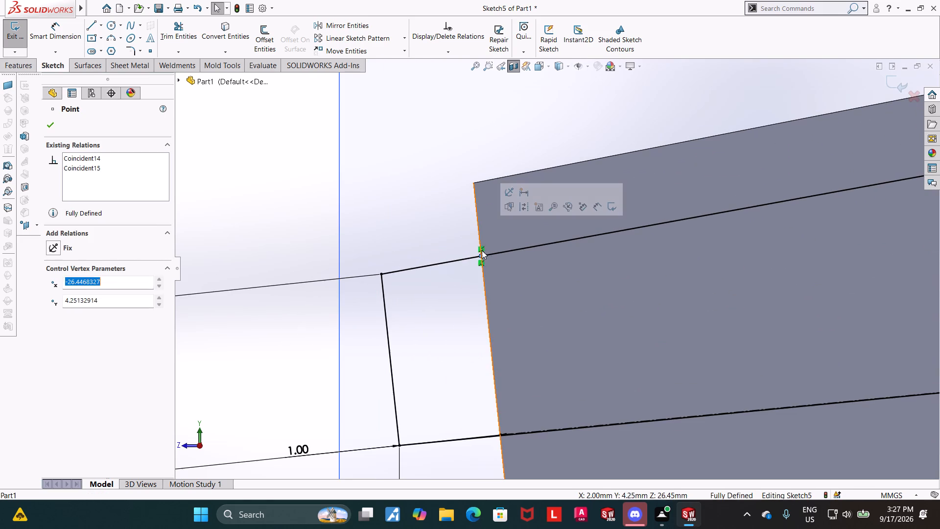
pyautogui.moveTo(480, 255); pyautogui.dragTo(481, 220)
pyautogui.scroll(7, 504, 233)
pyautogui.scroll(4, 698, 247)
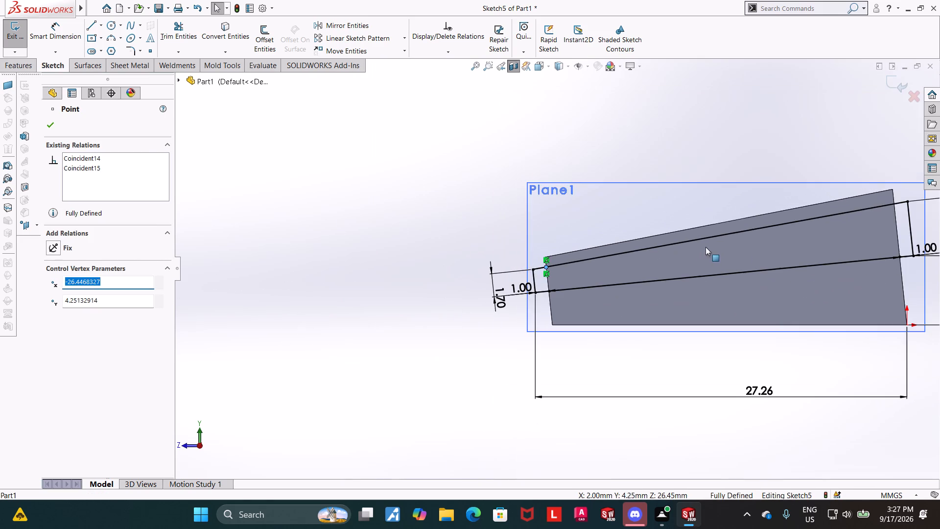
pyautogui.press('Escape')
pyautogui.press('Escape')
# Place a sketch point where the profile's upper slanted line crosses the solid's large-end edge.
pyautogui.scroll(-5, 901, 201)
pyautogui.scroll(-8, 764, 237)
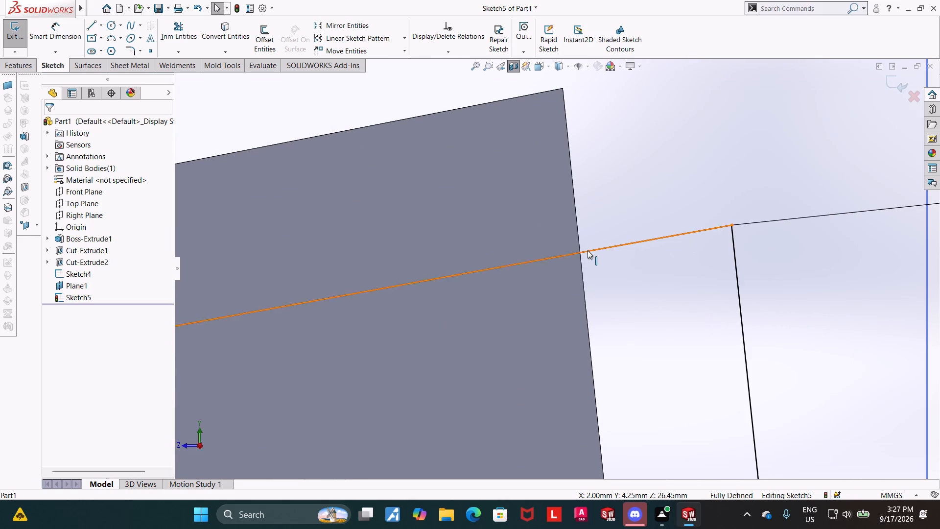
pyautogui.click(582, 251)
pyautogui.press('Escape')
pyautogui.press('Escape')
pyautogui.press('Escape')
pyautogui.press('Escape')
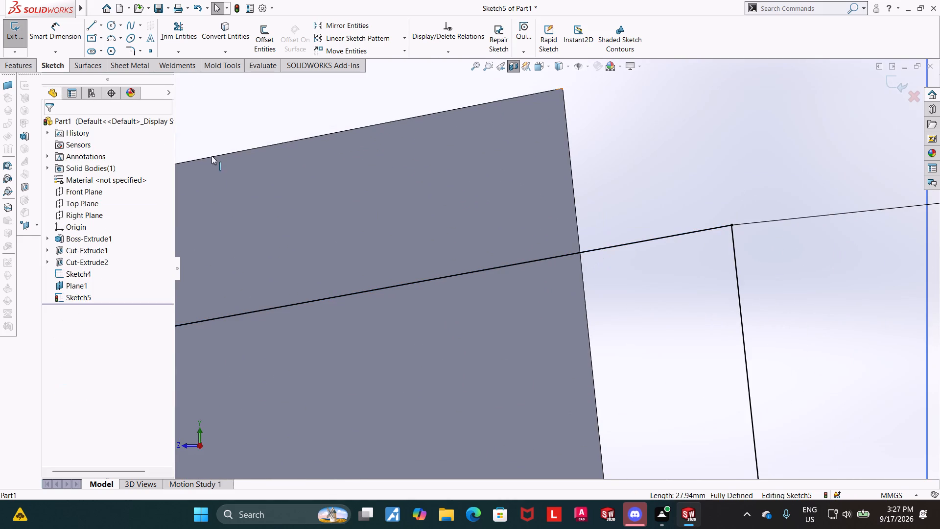
pyautogui.click(154, 49)
pyautogui.scroll(-3, 611, 270)
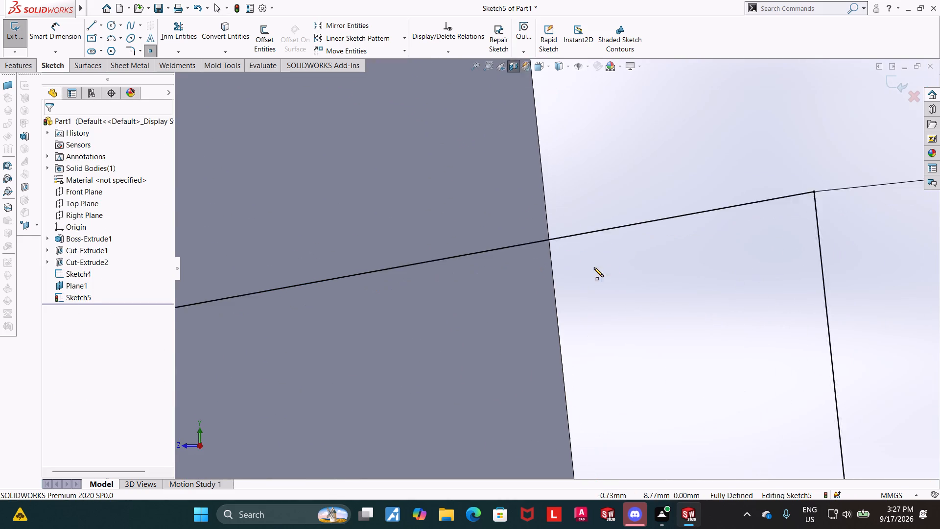
pyautogui.scroll(-2, 594, 267)
pyautogui.click(524, 225)
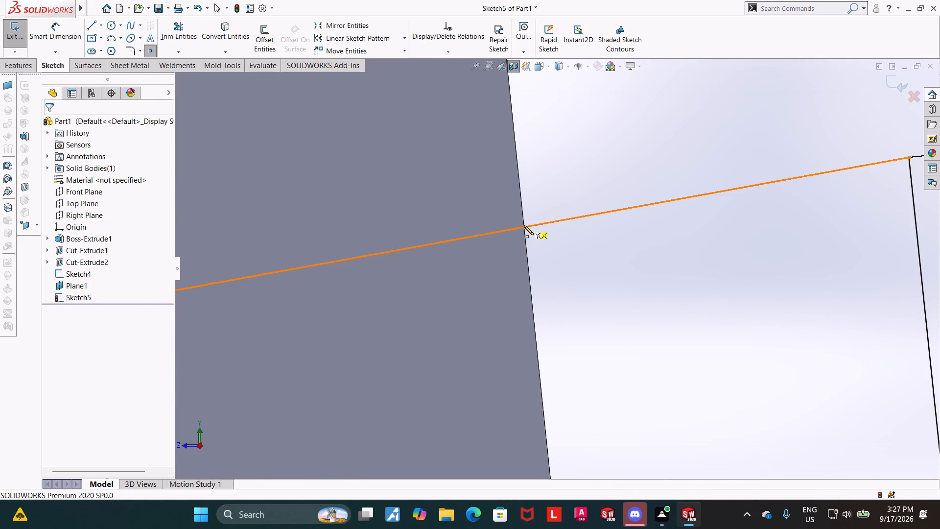
pyautogui.press('Escape')
pyautogui.scroll(-4, 532, 224)
pyautogui.click(521, 243)
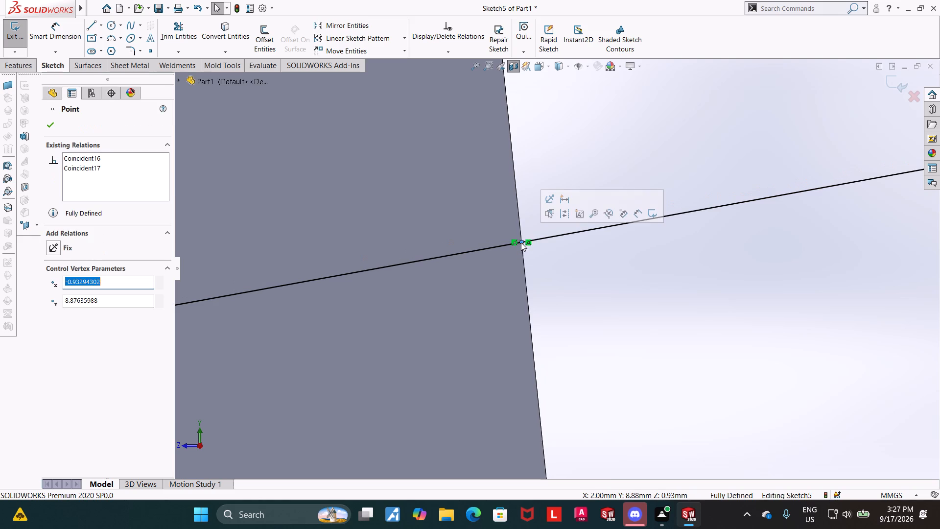
pyautogui.click(53, 130)
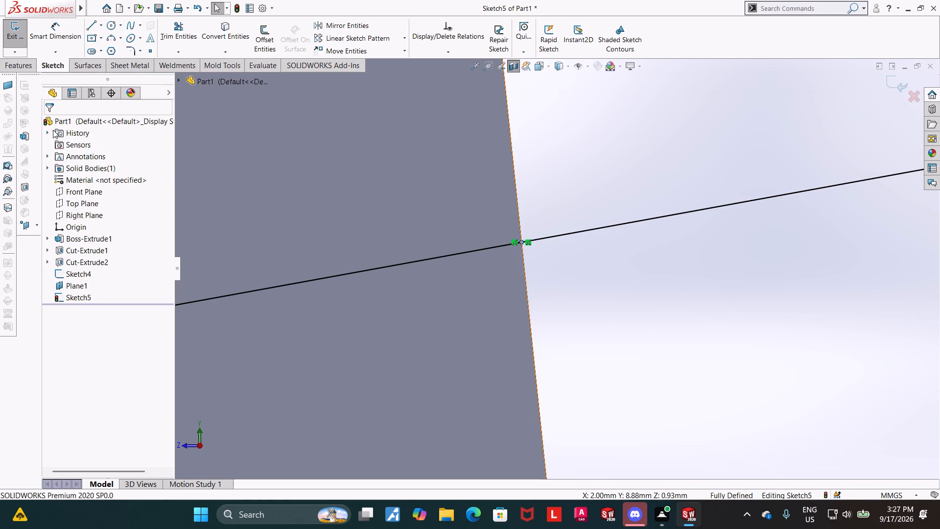
pyautogui.press('Escape')
pyautogui.press('Escape')
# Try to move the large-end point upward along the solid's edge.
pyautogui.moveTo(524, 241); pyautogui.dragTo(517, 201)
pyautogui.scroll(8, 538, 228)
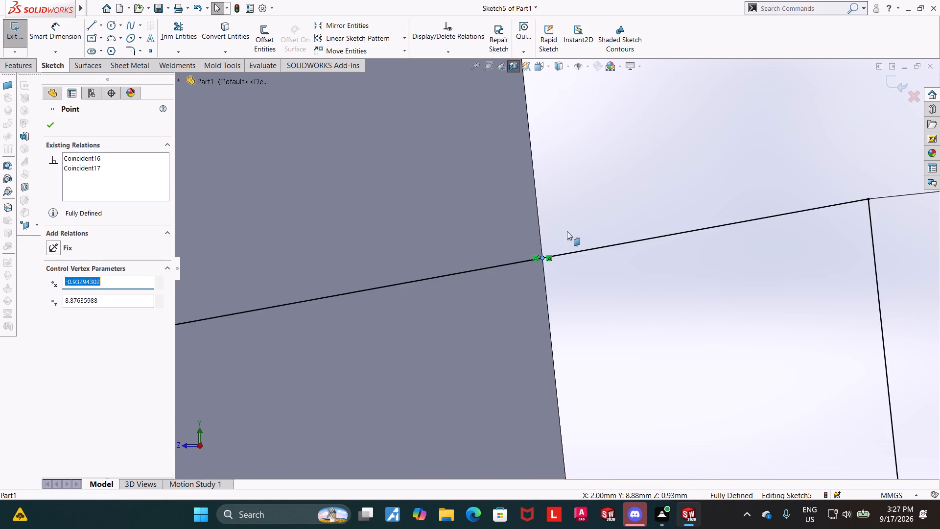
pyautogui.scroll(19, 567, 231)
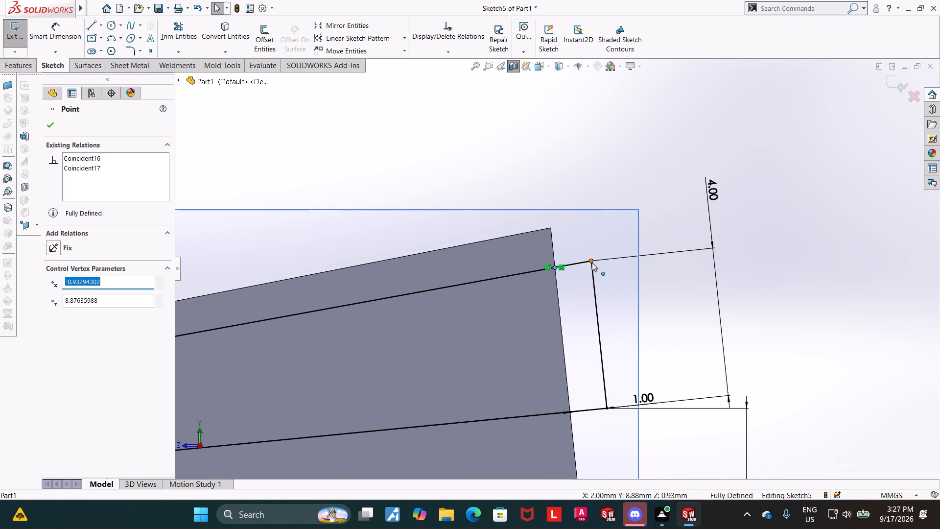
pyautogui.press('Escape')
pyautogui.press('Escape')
# Delete the 4.00 mm height dimension at the profile's large end.
pyautogui.rightClick(716, 192)
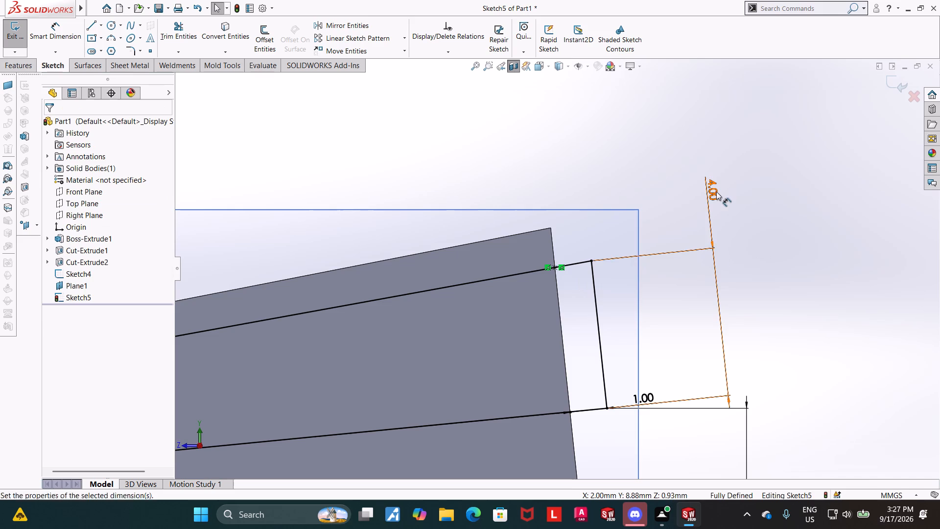
pyautogui.click(740, 336)
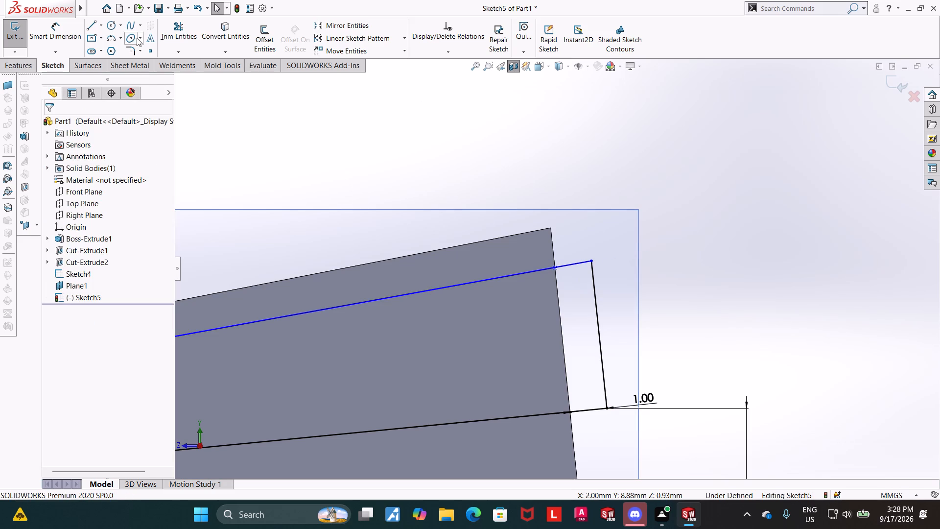
# Dimension the distance from the large-end point to the profile's lower lengthwise line as 4 mm.
pyautogui.click(61, 33)
pyautogui.click(555, 268)
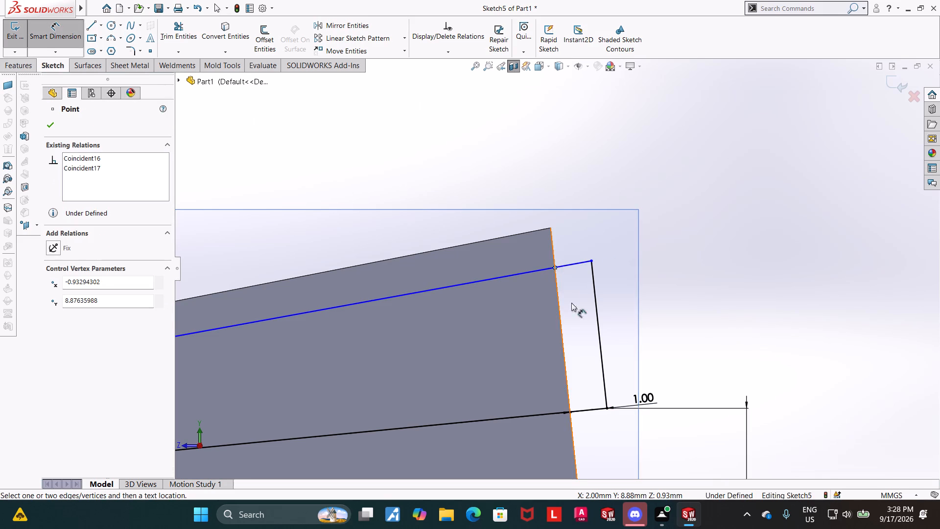
pyautogui.click(589, 408)
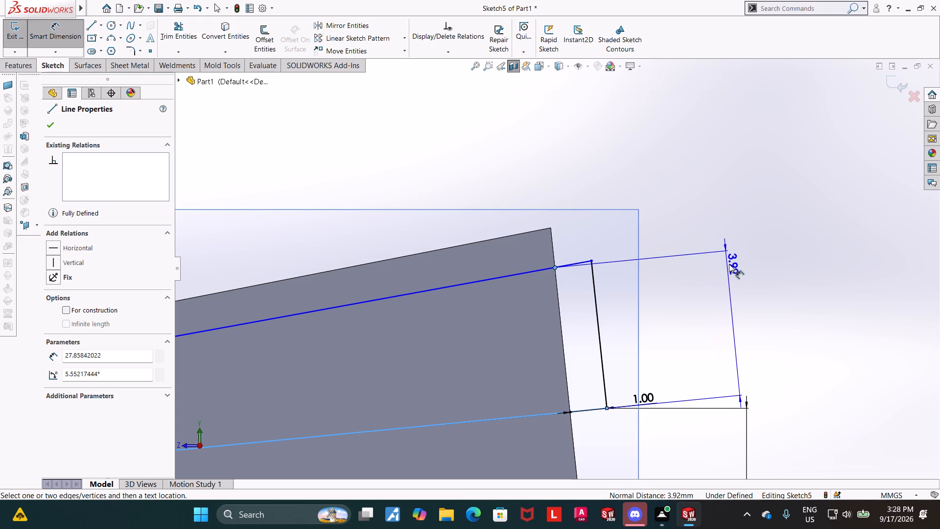
pyautogui.click(746, 249)
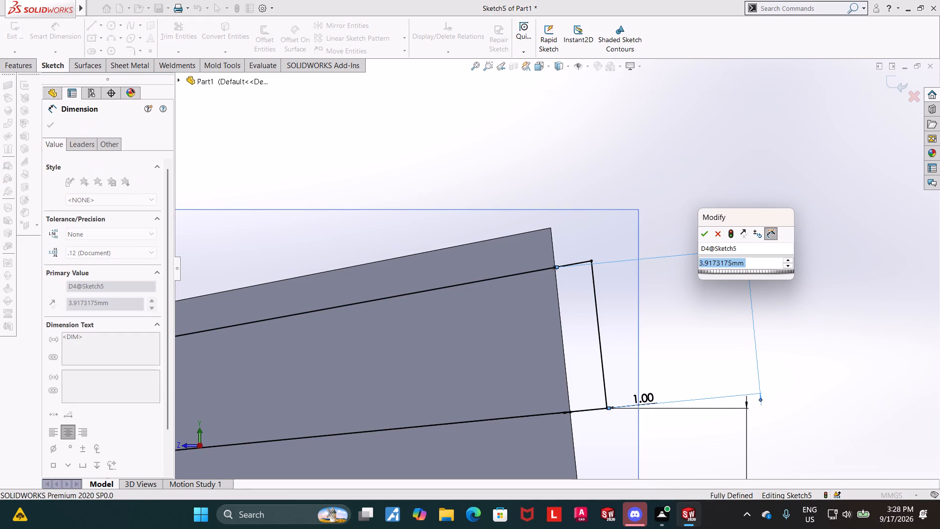
pyautogui.press('4')
pyautogui.press('Return')
pyautogui.press('Escape')
pyautogui.press('Escape')
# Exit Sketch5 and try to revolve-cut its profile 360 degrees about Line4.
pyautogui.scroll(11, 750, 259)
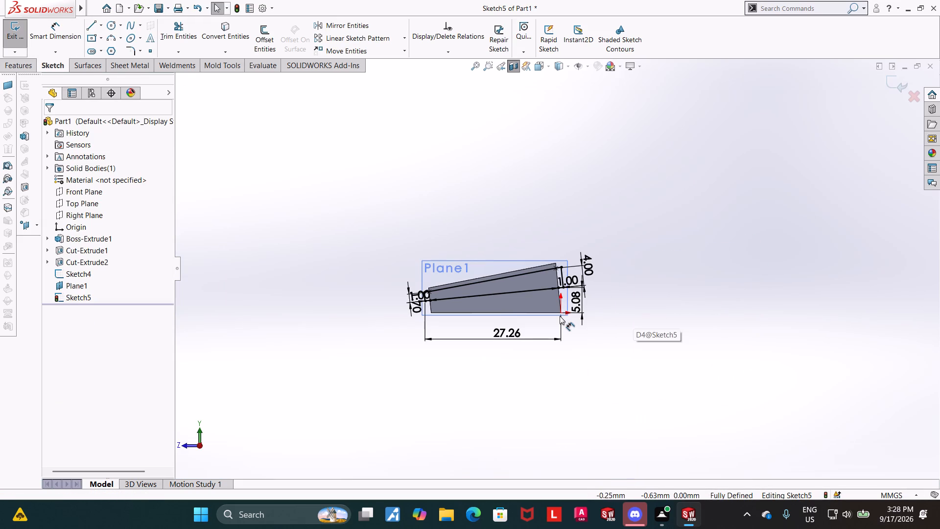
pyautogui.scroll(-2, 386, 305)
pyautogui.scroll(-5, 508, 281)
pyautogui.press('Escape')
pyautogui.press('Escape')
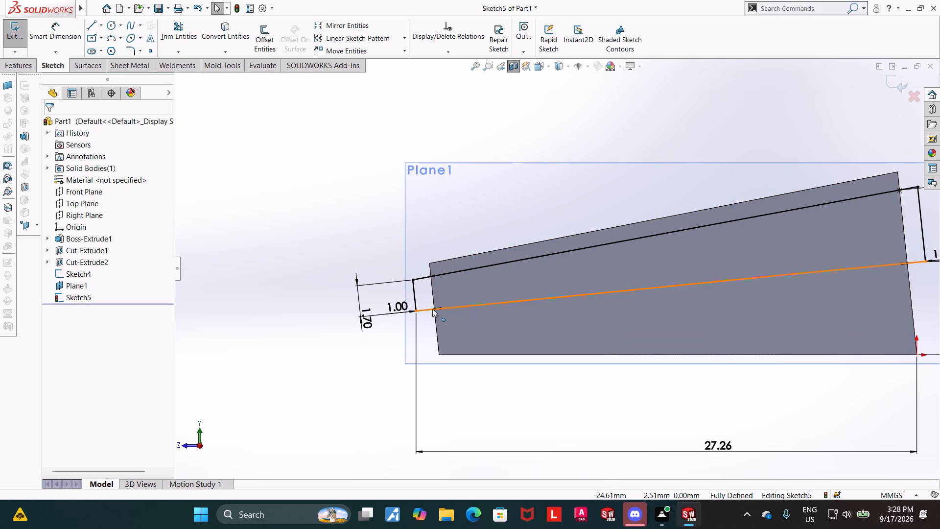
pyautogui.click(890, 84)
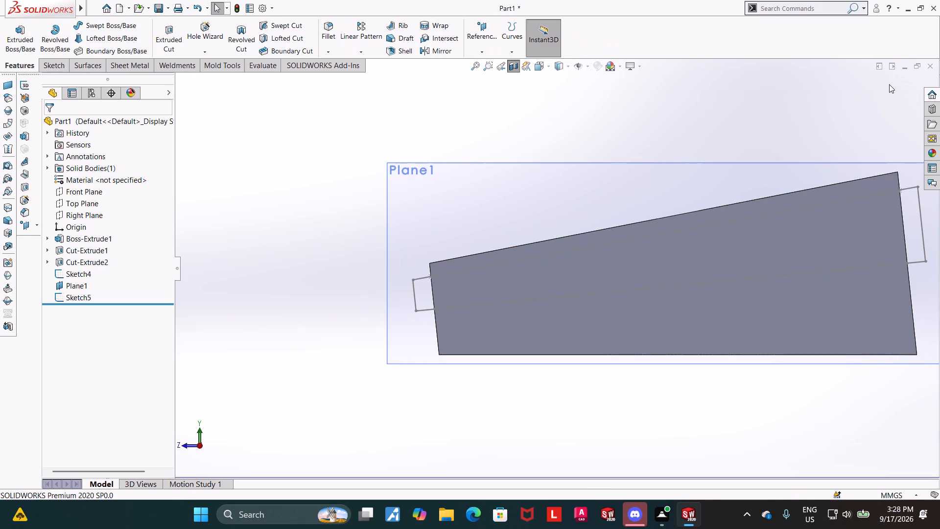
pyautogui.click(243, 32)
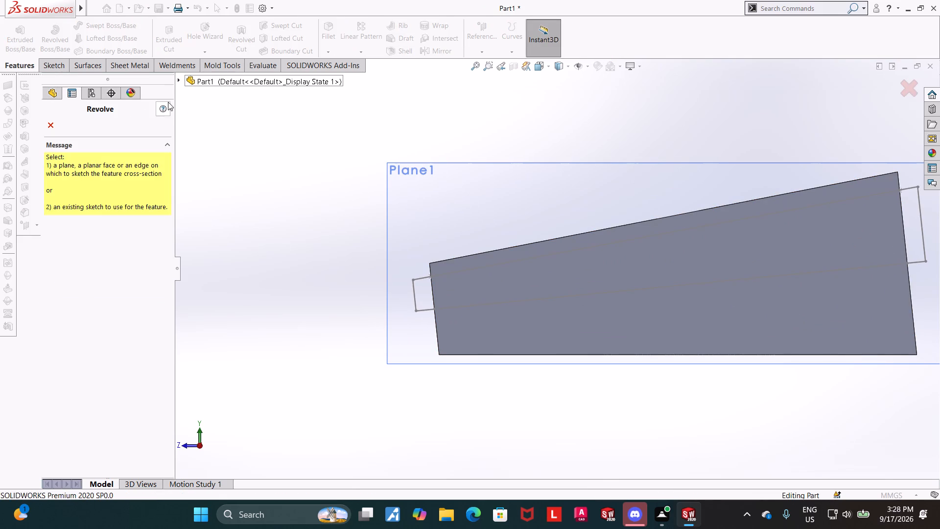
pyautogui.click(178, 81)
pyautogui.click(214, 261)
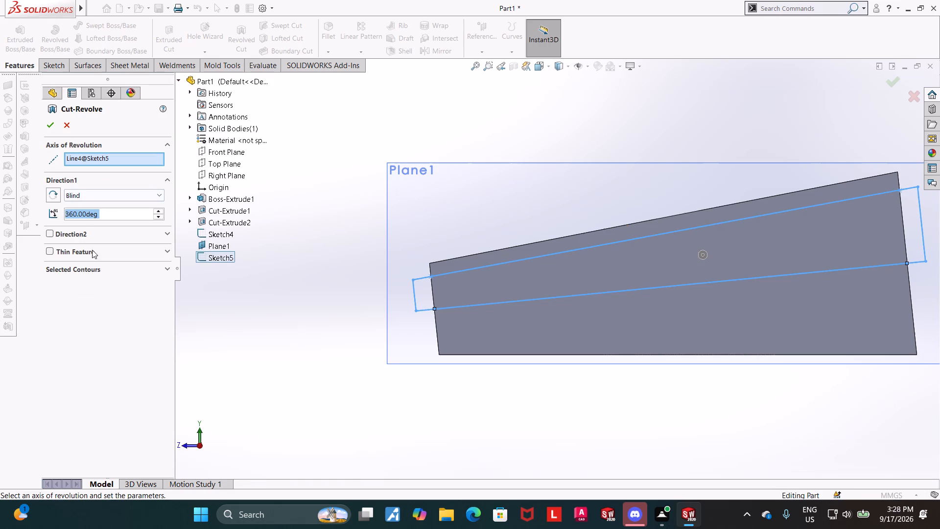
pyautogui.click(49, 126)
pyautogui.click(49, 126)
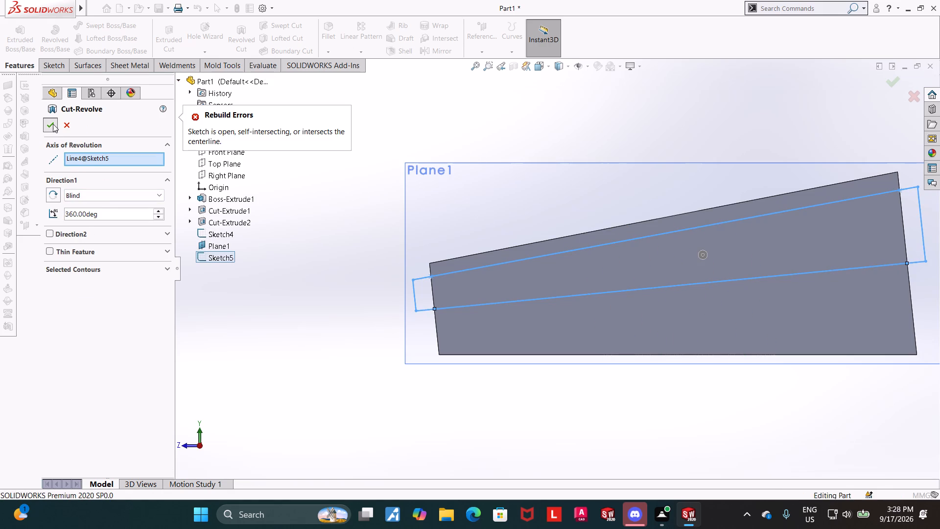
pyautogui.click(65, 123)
# Reopen Sketch5 for editing.
pyautogui.click(88, 297)
pyautogui.click(99, 270)
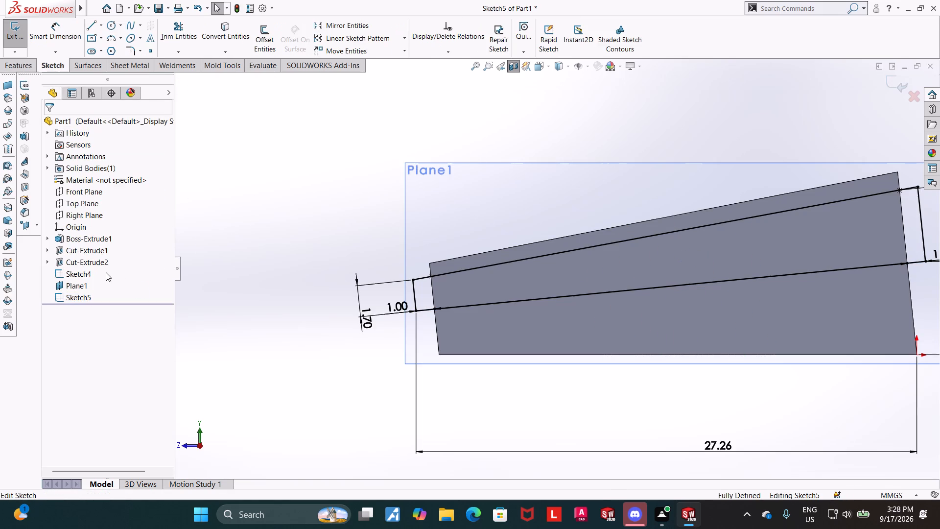
# Delete all of Sketch5's profile geometry and dimensions, including the offset relations.
pyautogui.scroll(5, 503, 327)
pyautogui.scroll(-4, 708, 246)
pyautogui.press('Escape')
pyautogui.scroll(2, 653, 277)
pyautogui.moveTo(765, 179); pyautogui.dragTo(180, 482)
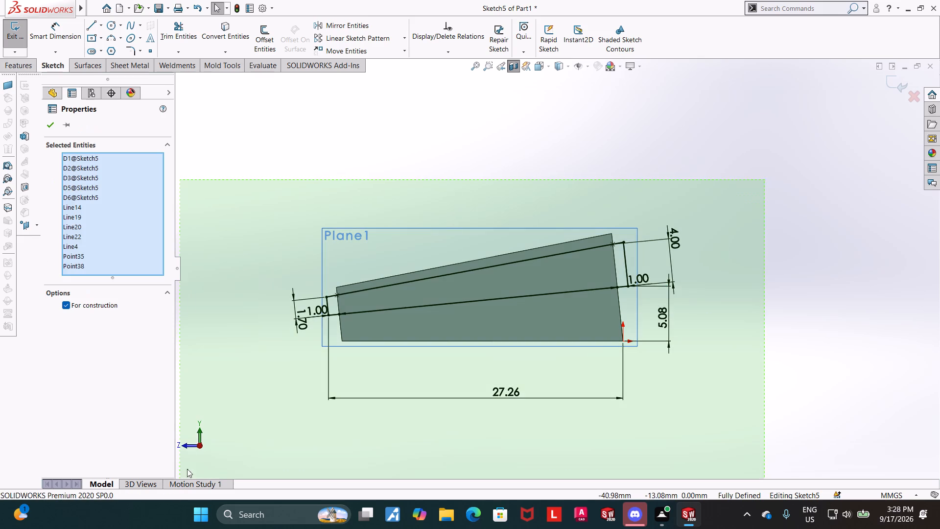
pyautogui.press('Delete')
pyautogui.click(481, 260)
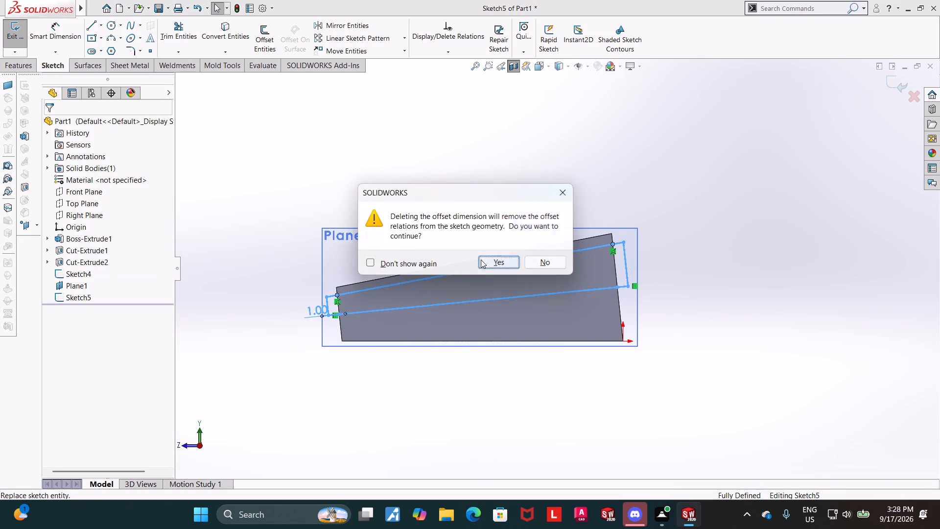
pyautogui.click(506, 269)
pyautogui.click(684, 274)
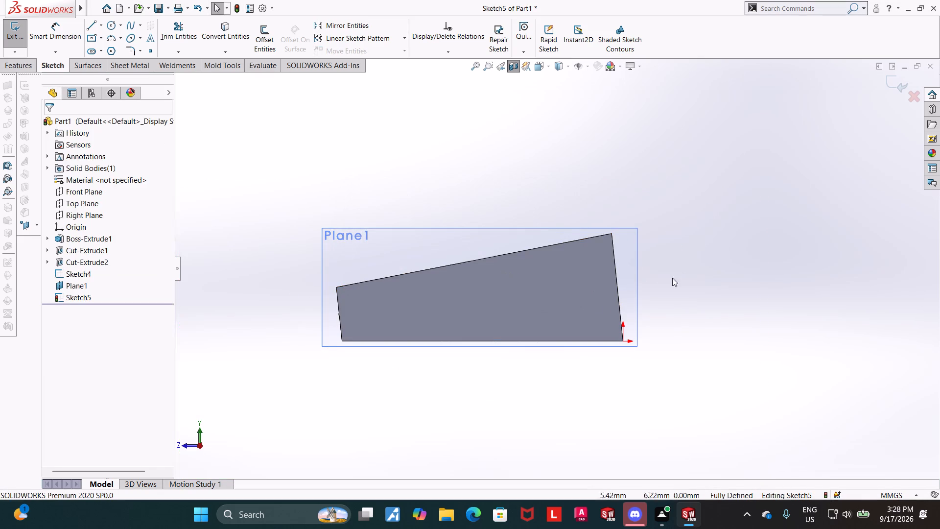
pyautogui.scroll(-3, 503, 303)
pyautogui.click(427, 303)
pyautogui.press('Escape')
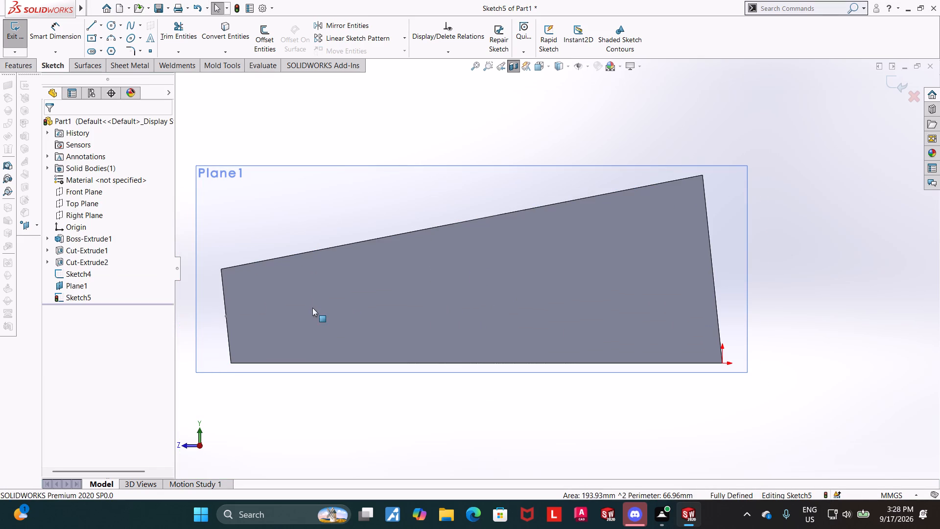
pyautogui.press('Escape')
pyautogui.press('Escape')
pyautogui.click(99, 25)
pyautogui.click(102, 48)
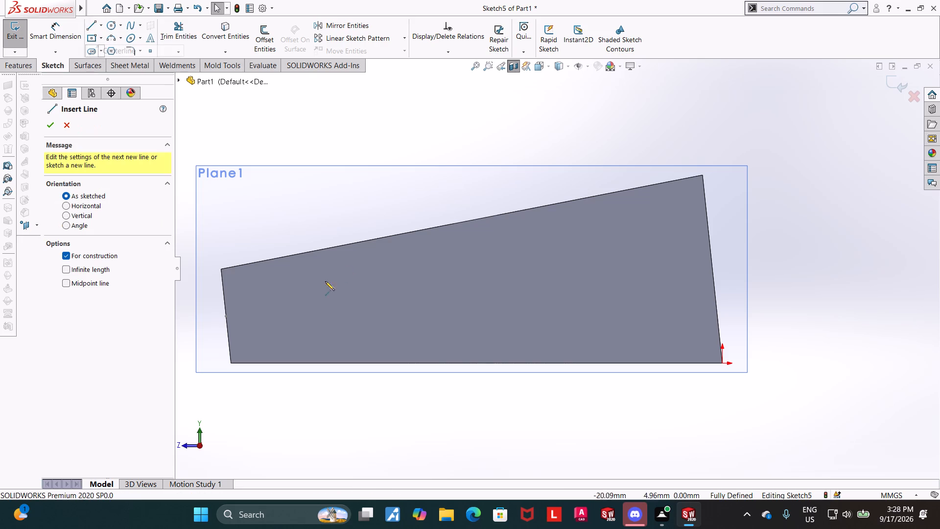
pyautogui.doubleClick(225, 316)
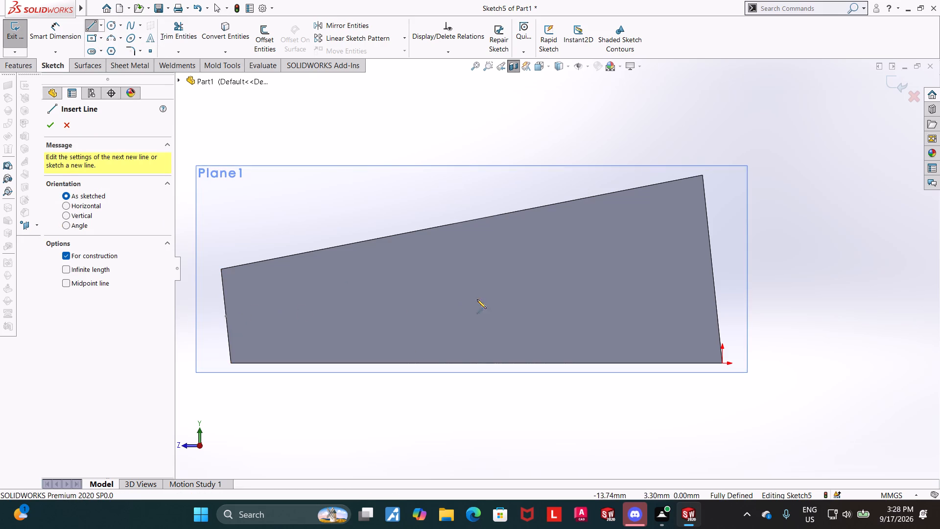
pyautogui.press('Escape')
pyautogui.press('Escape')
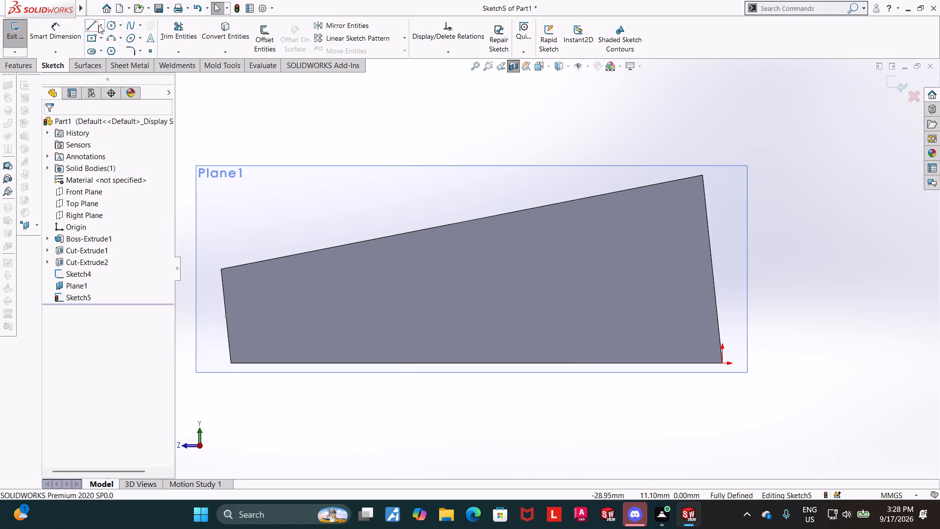
# Sketch a construction centerline from the middle of the wedge's small-end edge lengthwise toward its large end.
pyautogui.click(100, 26)
pyautogui.click(105, 49)
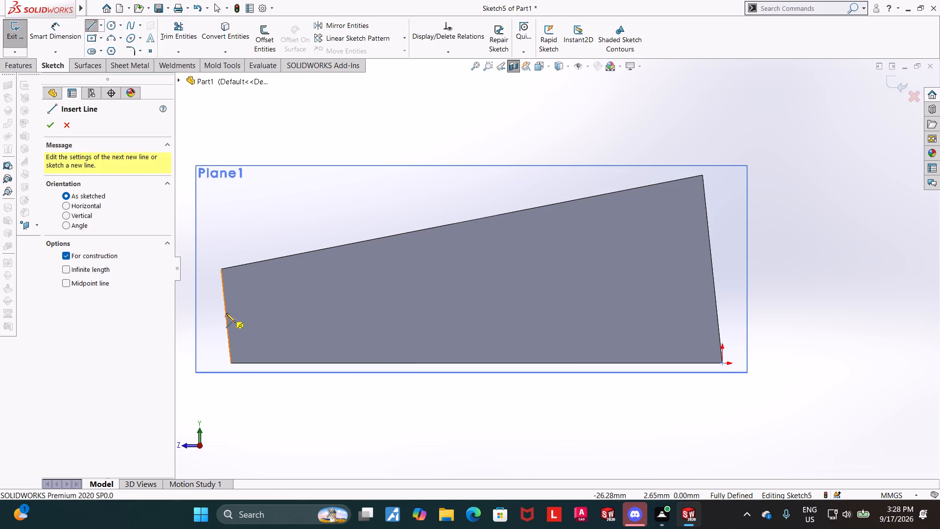
pyautogui.click(226, 314)
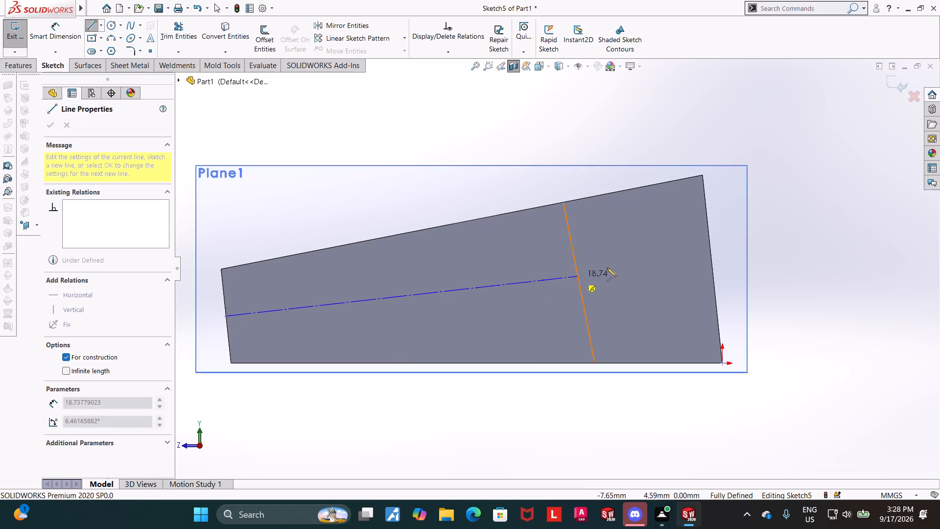
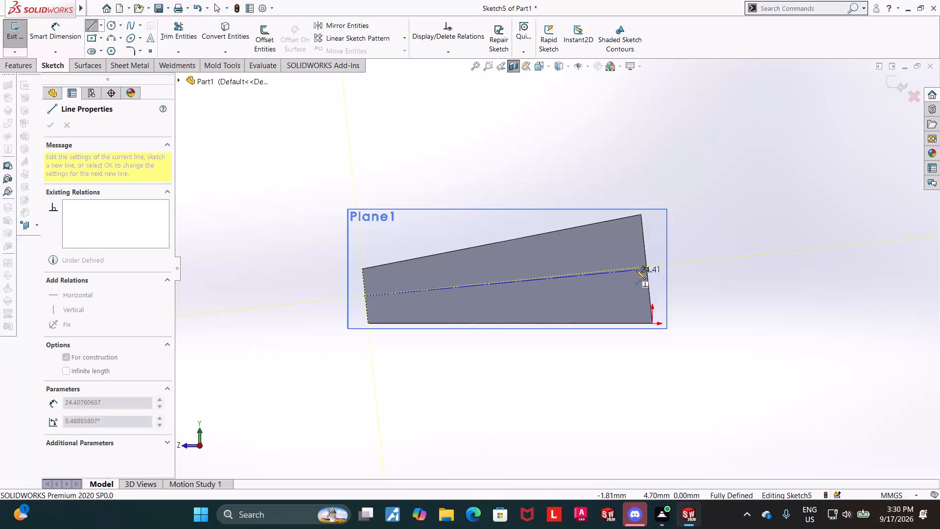
# Finish the construction centerline on the wedge's large-end edge, about 25.9 mm long.
pyautogui.scroll(-10, 637, 269)
pyautogui.click(599, 272)
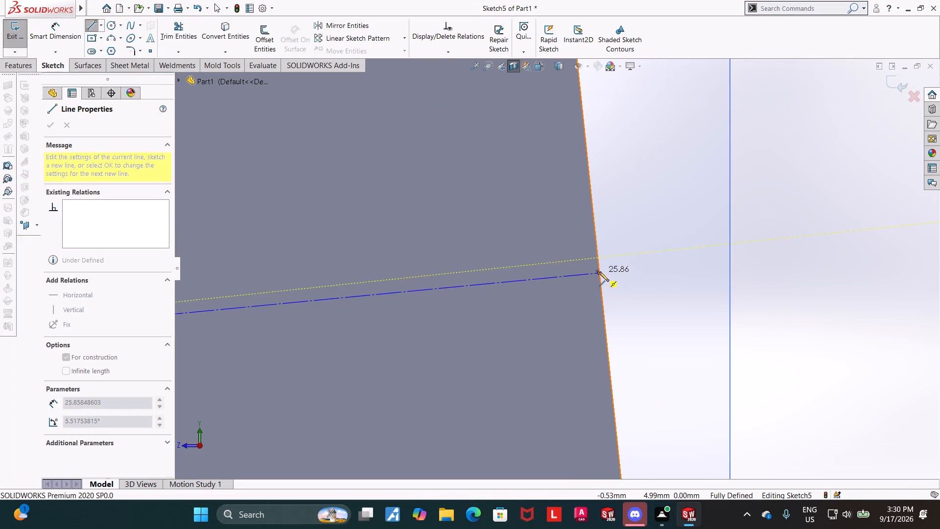
pyautogui.scroll(12, 615, 287)
pyautogui.press('Escape')
pyautogui.press('Escape')
pyautogui.press('Escape')
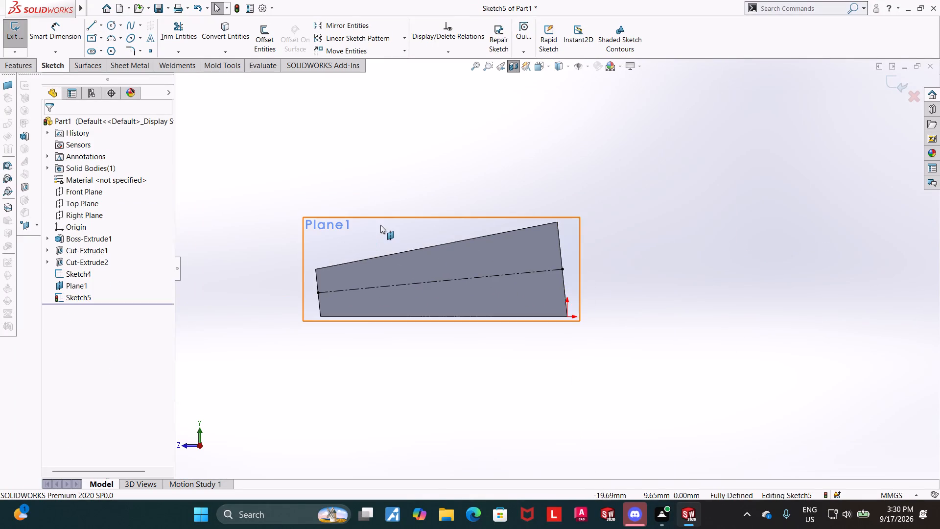
# Draw a solid line over the centerline, joining its small-end and large-end endpoints.
pyautogui.scroll(-3, 384, 225)
pyautogui.click(94, 25)
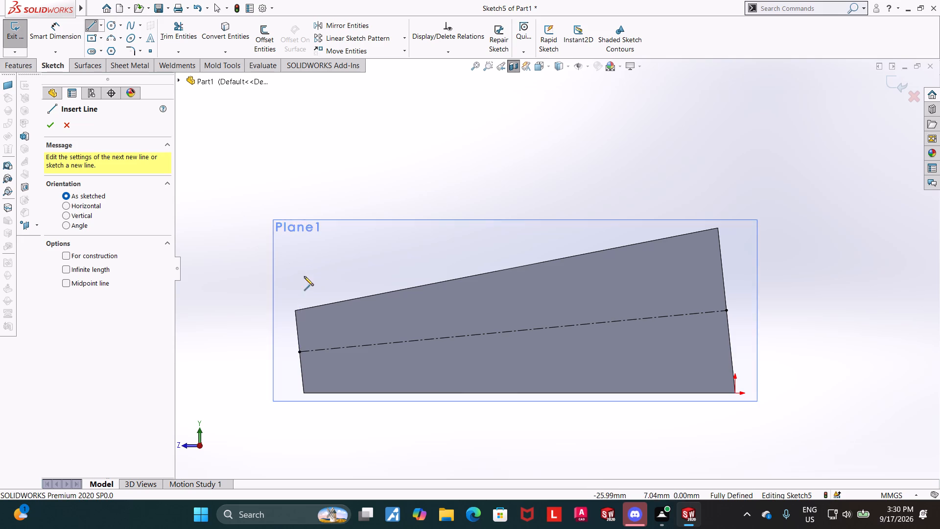
pyautogui.click(298, 350)
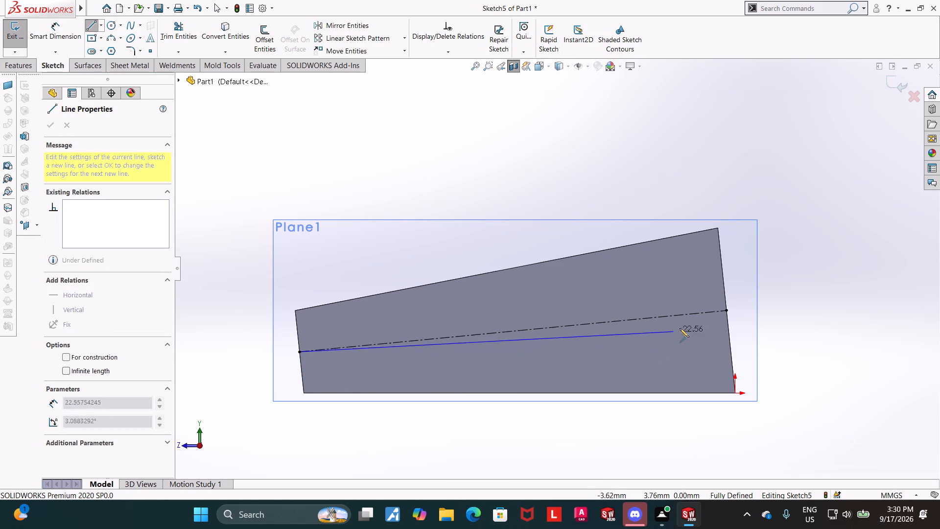
pyautogui.click(727, 311)
pyautogui.press('Escape')
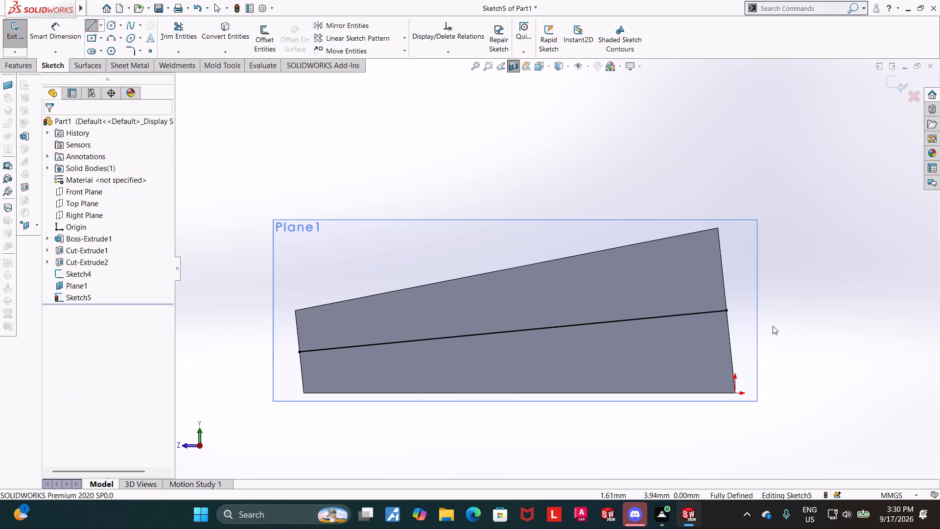
pyautogui.press('Escape')
pyautogui.press('Escape')
pyautogui.press('Escape')
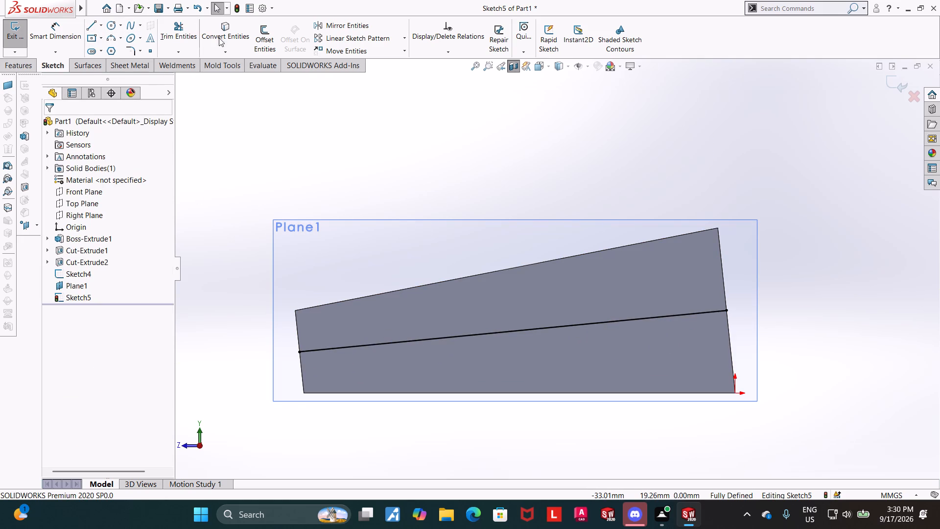
# Offset the wedge's small-end and large-end edges outward by 1 mm each, with dimensions.
pyautogui.click(265, 39)
pyautogui.click(296, 329)
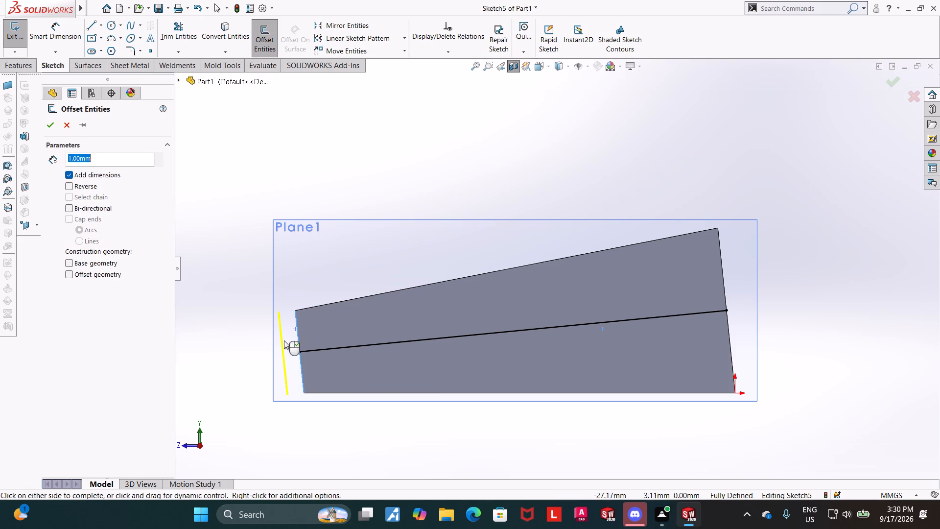
pyautogui.click(54, 123)
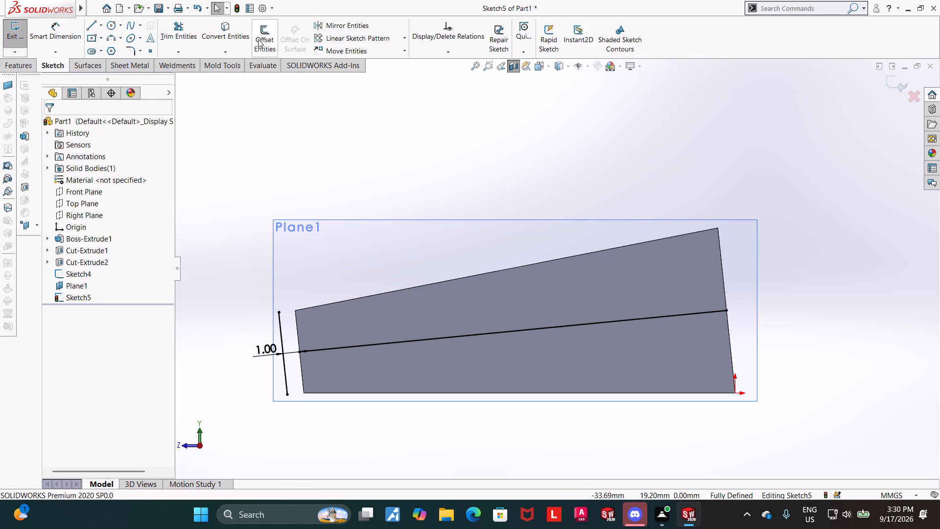
pyautogui.click(258, 39)
pyautogui.click(720, 255)
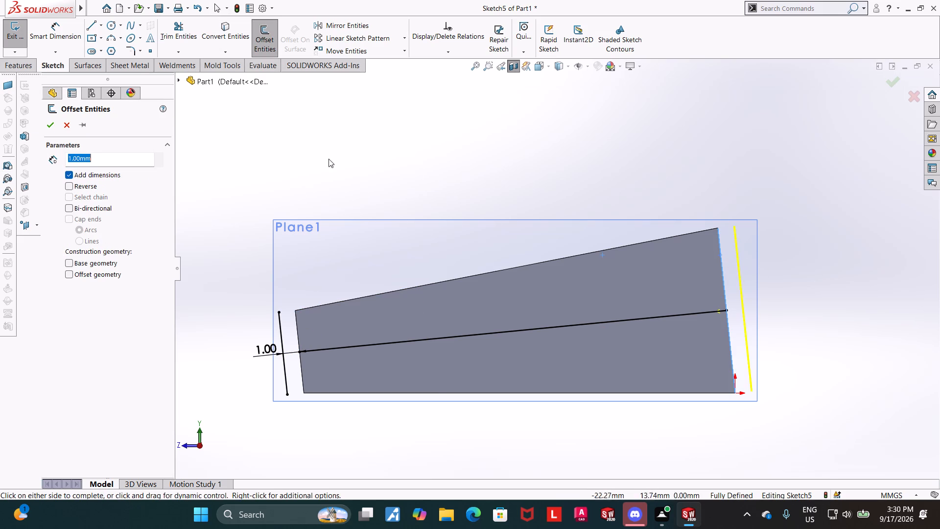
pyautogui.click(53, 123)
# Sketch a slanted line about 28 mm long above the center line, from the small-end offset line to the large-end offset line.
pyautogui.click(90, 26)
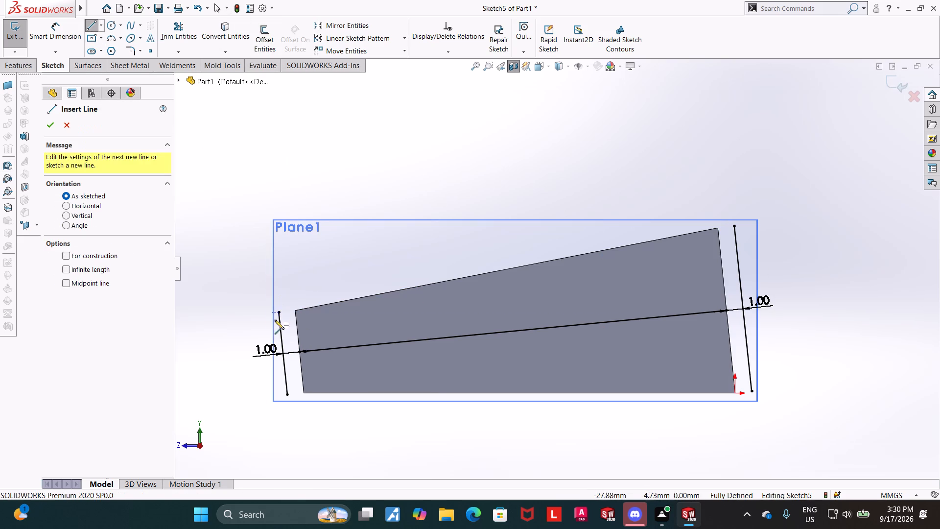
pyautogui.click(280, 328)
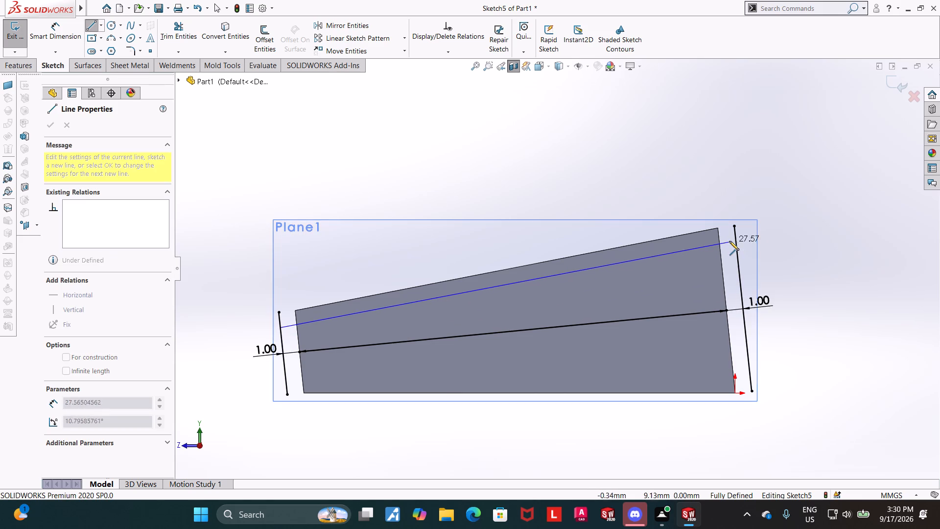
pyautogui.click(734, 236)
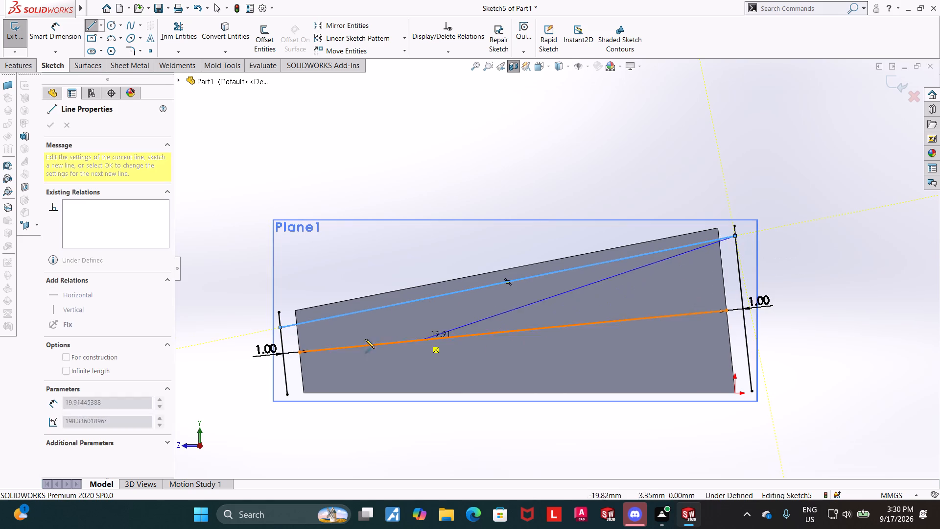
pyautogui.press('Escape')
pyautogui.press('Escape')
pyautogui.press('Escape')
pyautogui.press('Escape')
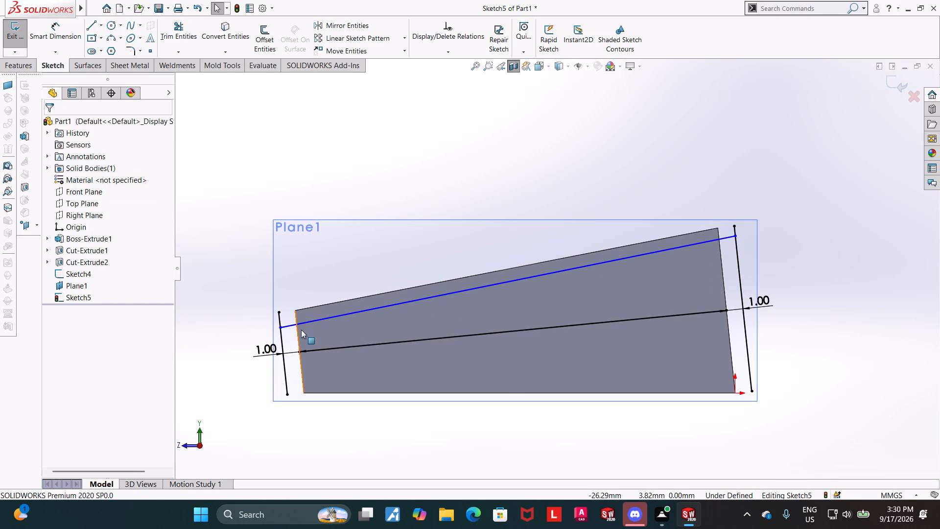
# Dimension the slanted line's small-end endpoint 1.7 mm from the center line.
pyautogui.click(59, 31)
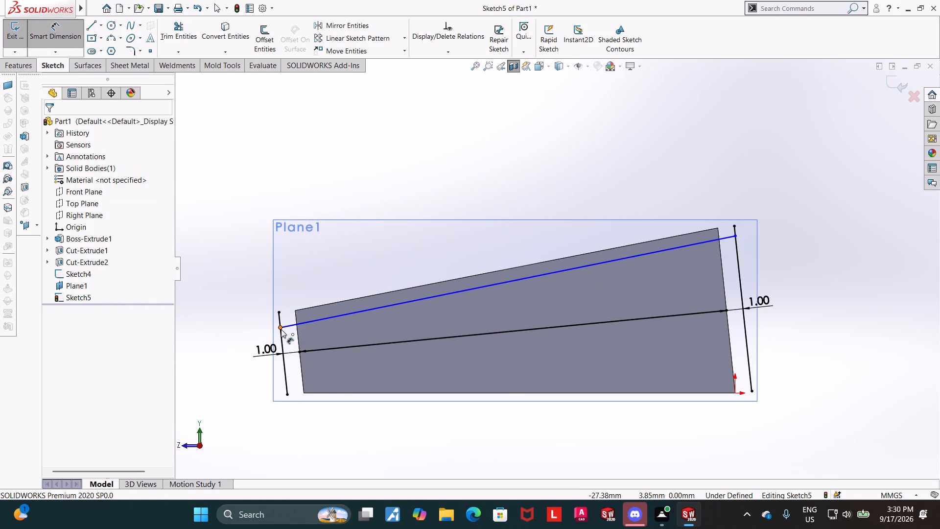
pyautogui.click(281, 329)
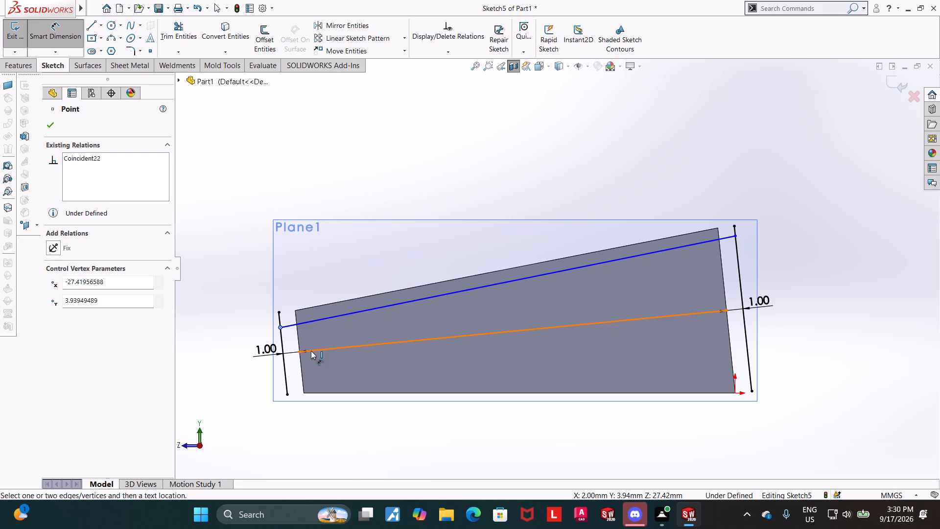
pyautogui.click(312, 351)
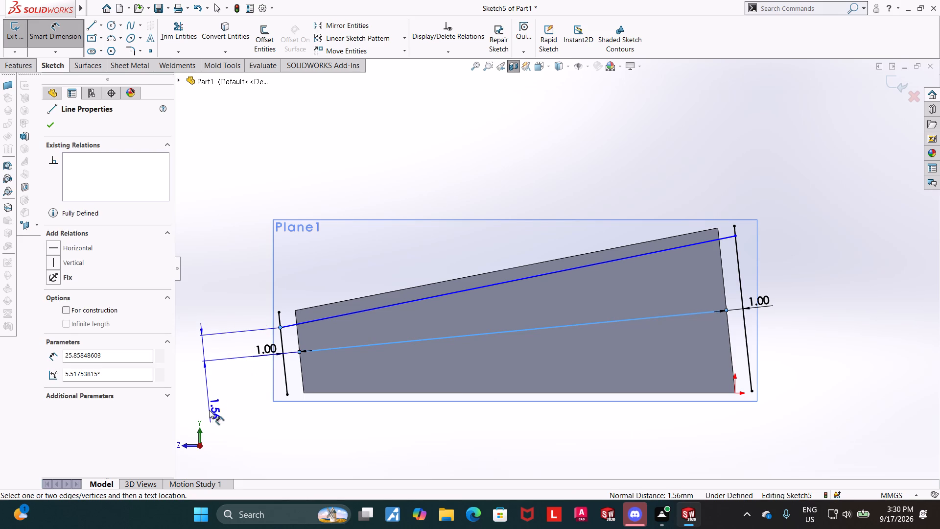
pyautogui.click(209, 408)
pyautogui.write('1.7')
pyautogui.press('Return')
pyautogui.press('Escape')
pyautogui.press('Escape')
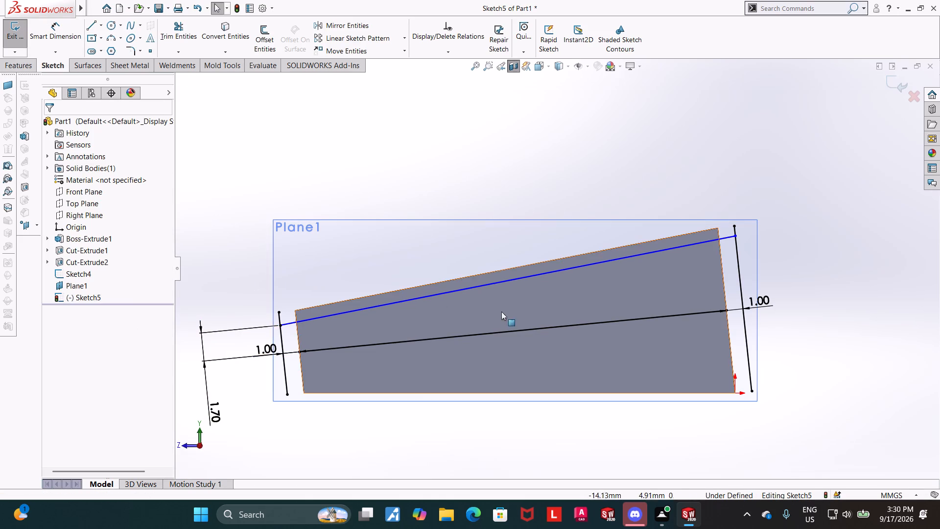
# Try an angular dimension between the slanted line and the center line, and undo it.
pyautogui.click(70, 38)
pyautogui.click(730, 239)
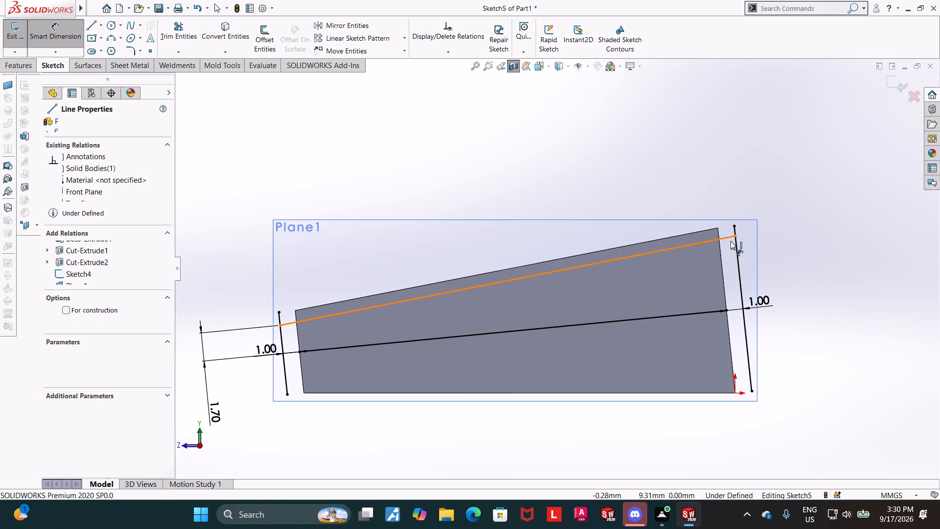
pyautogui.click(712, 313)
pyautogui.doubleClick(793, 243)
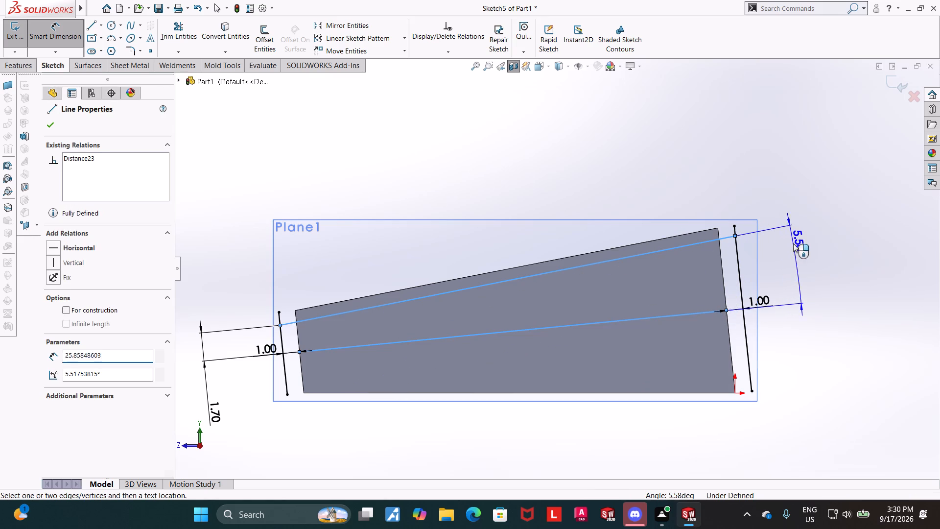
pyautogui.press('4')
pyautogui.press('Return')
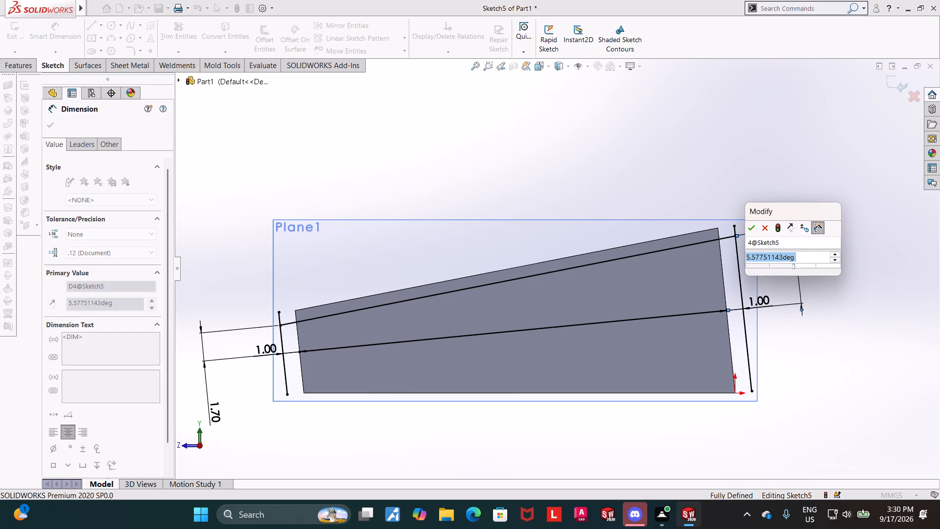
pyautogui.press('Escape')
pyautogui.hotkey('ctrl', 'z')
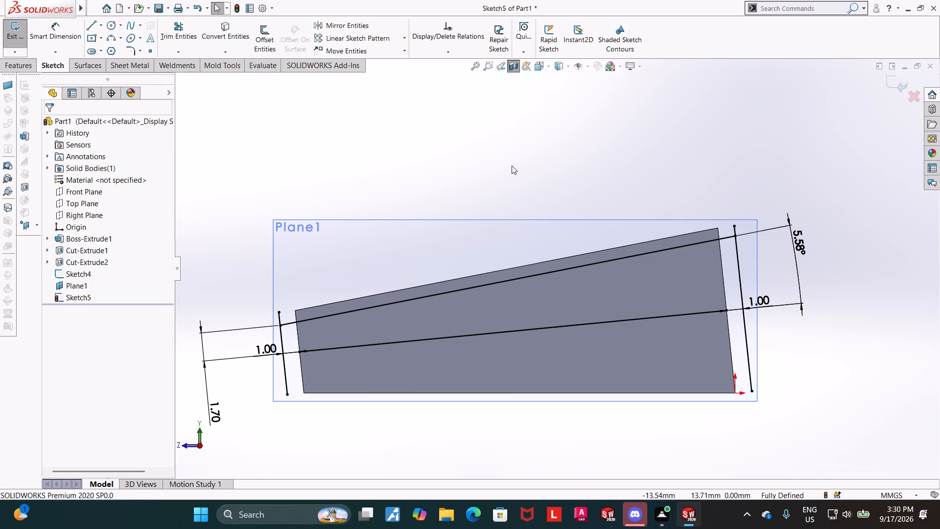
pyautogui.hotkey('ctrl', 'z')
# Dimension the slanted line's large-end endpoint 4 mm from the center line.
pyautogui.click(52, 29)
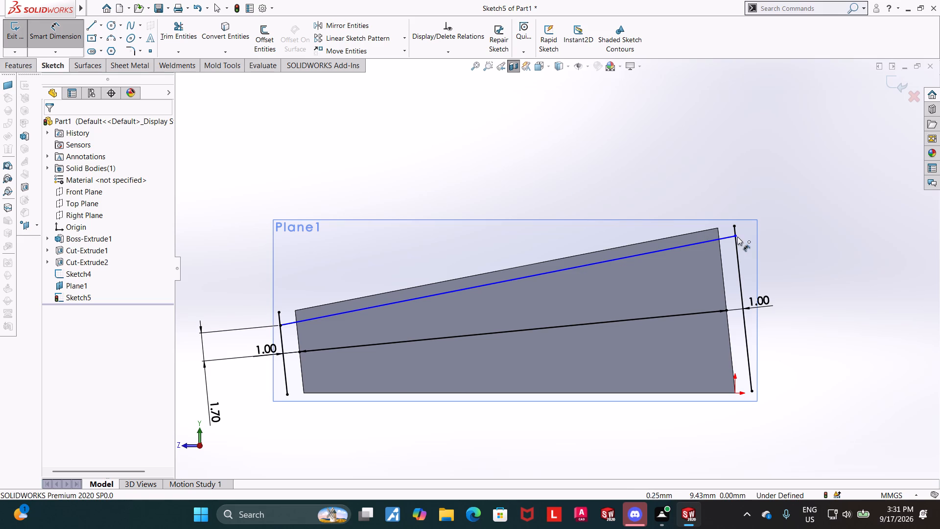
pyautogui.click(736, 237)
pyautogui.click(708, 313)
pyautogui.click(780, 250)
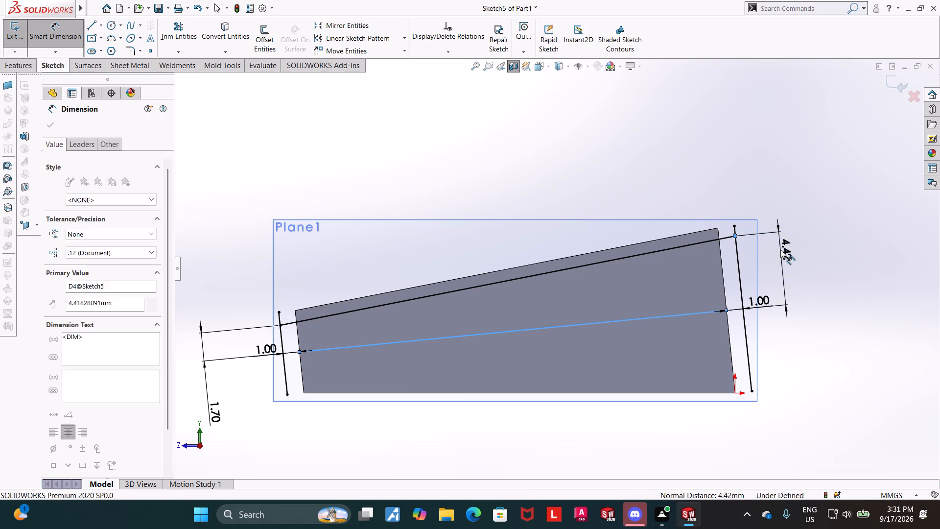
pyautogui.press('4')
pyautogui.press('Return')
pyautogui.press('Escape')
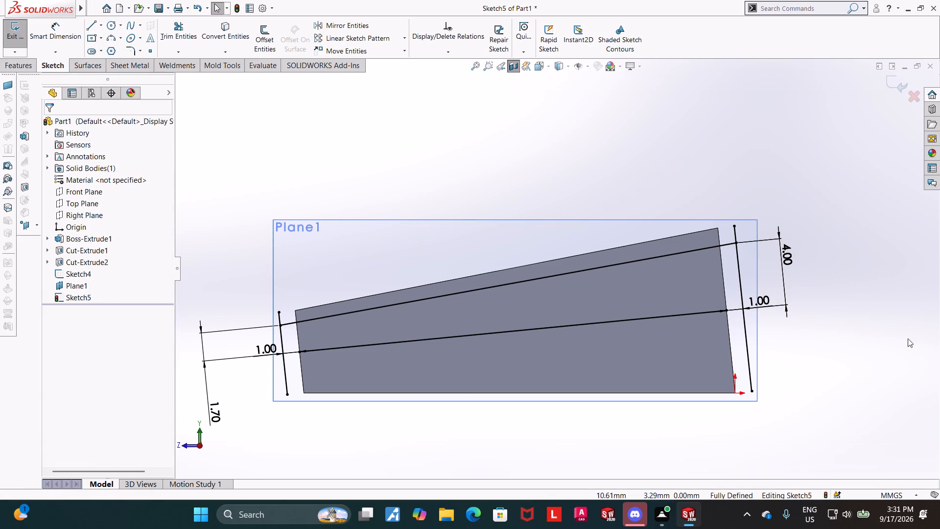
# Place a sketch point where the slanted line crosses the wedge's small-end edge.
pyautogui.scroll(-4, 324, 321)
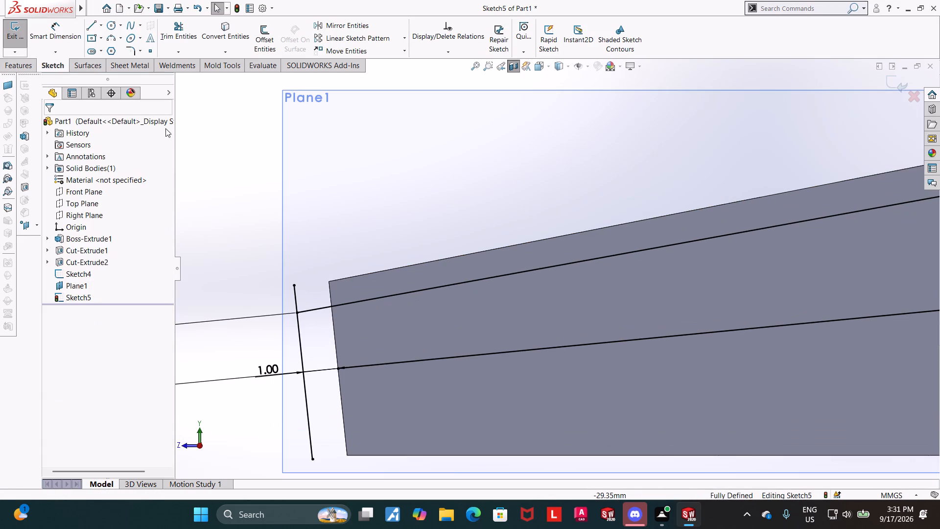
pyautogui.click(152, 51)
pyautogui.scroll(-3, 479, 374)
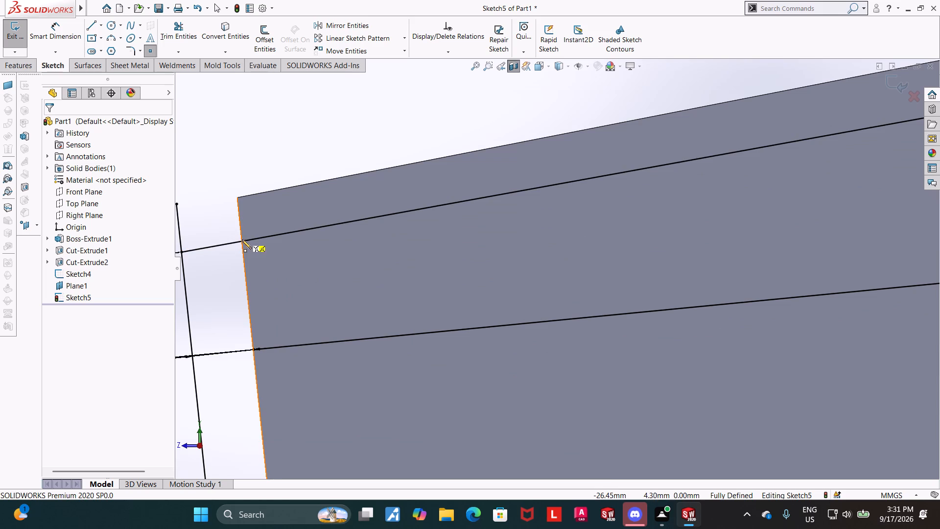
pyautogui.click(241, 240)
pyautogui.press('Escape')
pyautogui.press('Escape')
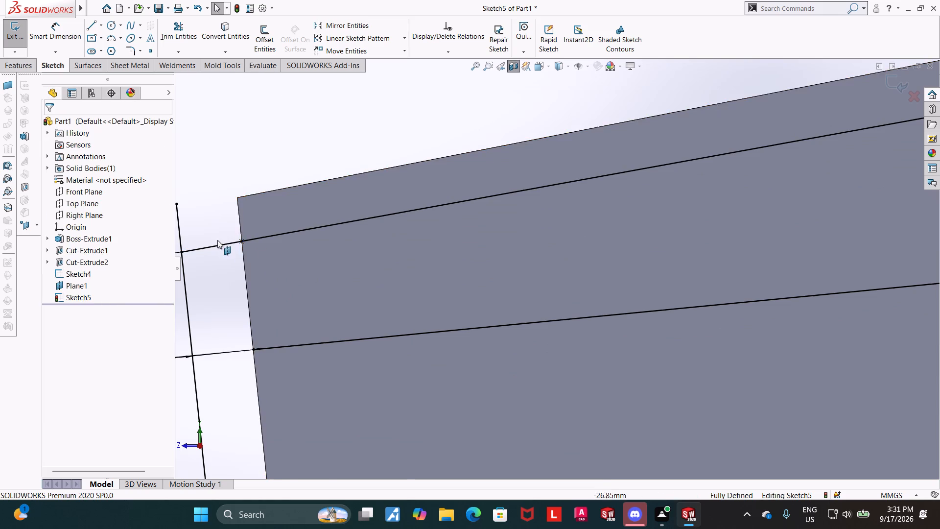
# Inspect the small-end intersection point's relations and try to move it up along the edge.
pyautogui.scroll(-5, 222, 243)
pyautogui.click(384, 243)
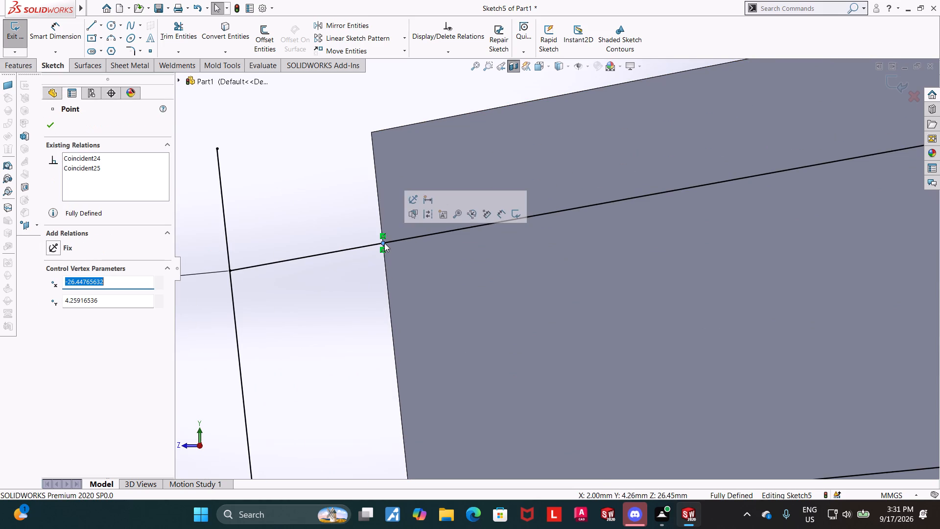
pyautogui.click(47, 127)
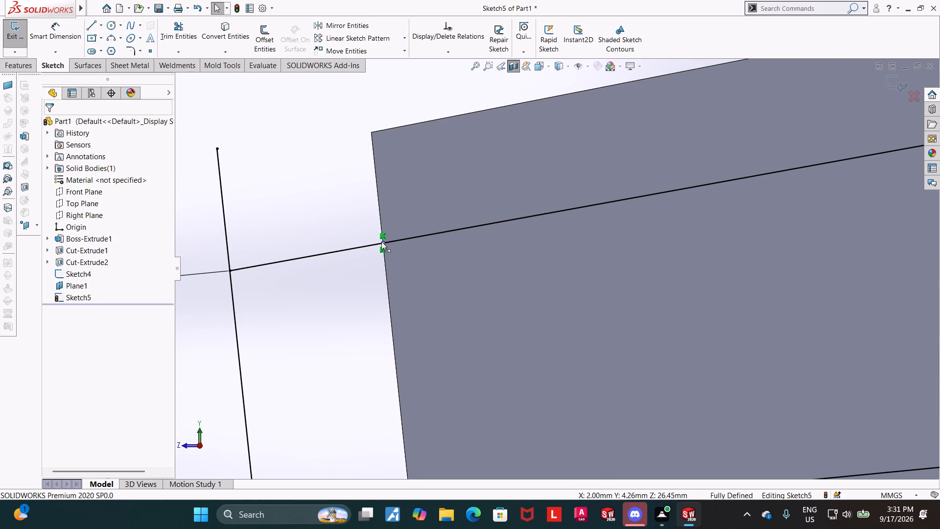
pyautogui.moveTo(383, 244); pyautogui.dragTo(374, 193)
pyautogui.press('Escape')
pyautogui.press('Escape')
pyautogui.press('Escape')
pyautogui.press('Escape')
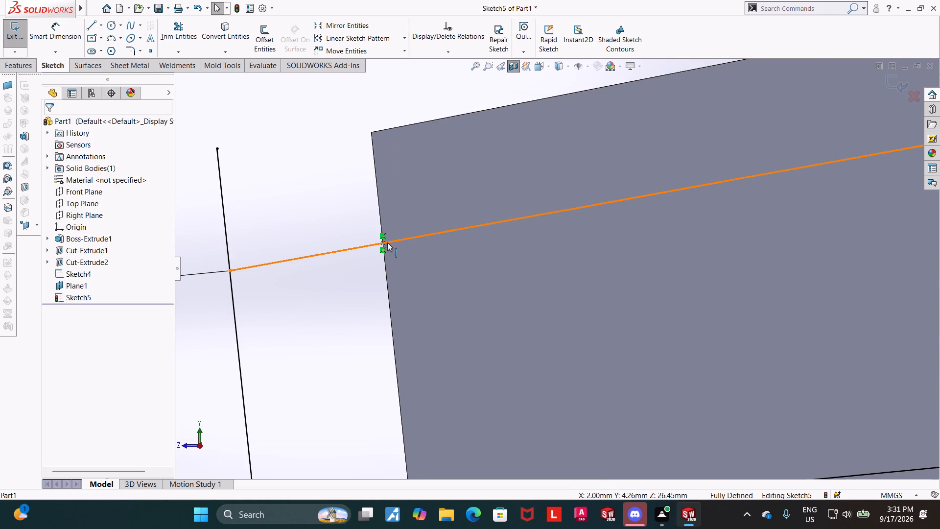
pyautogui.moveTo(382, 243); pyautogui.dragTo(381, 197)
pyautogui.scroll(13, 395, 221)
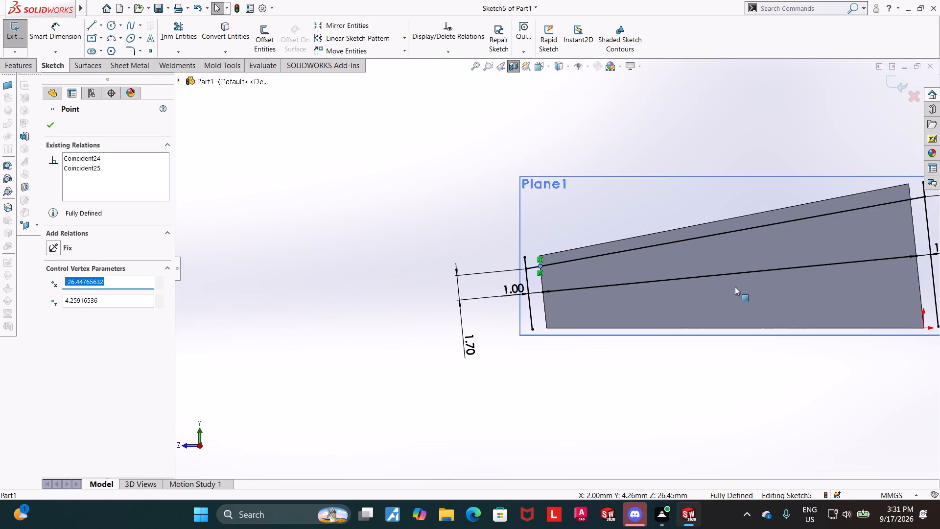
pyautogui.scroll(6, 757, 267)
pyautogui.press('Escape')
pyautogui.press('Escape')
# Place a sketch point where the slanted line crosses the wedge's large-end edge, and select it.
pyautogui.scroll(-11, 651, 246)
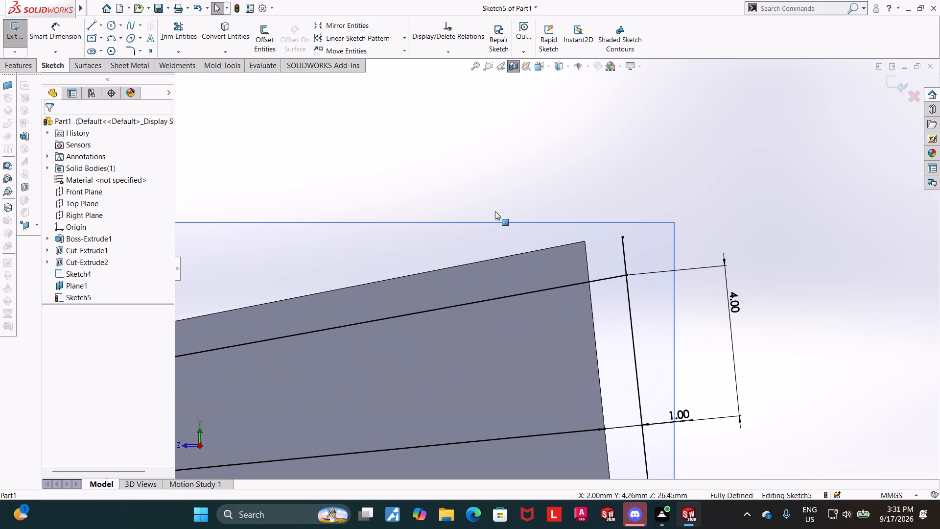
pyautogui.click(150, 46)
pyautogui.scroll(-5, 544, 288)
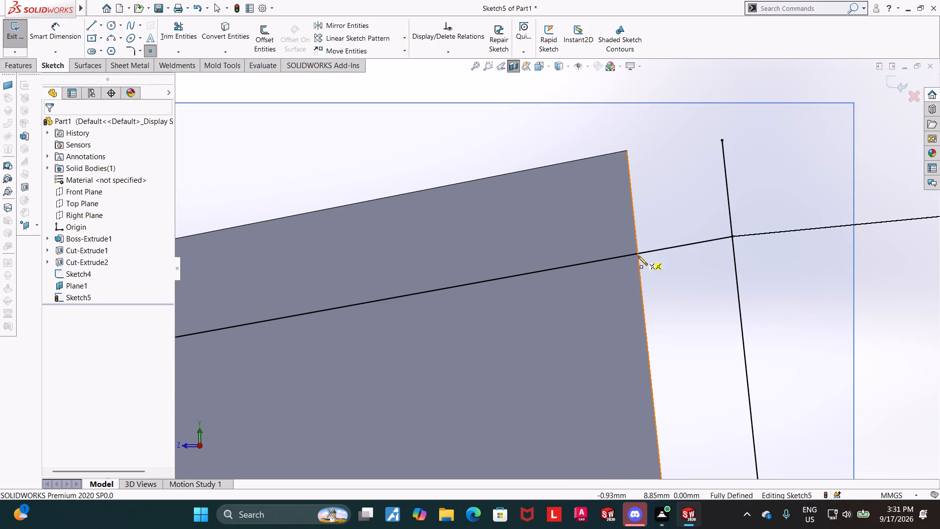
pyautogui.click(637, 252)
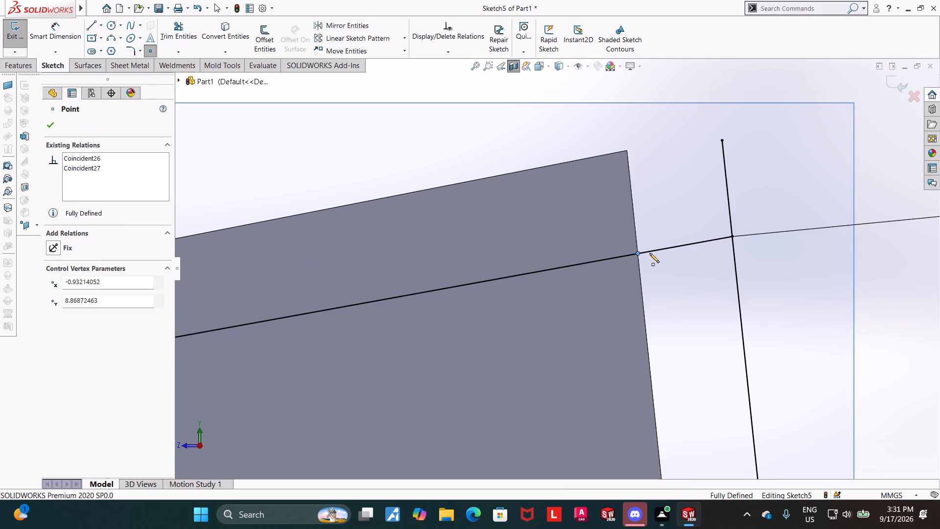
pyautogui.press('Escape')
pyautogui.press('Escape')
pyautogui.click(638, 254)
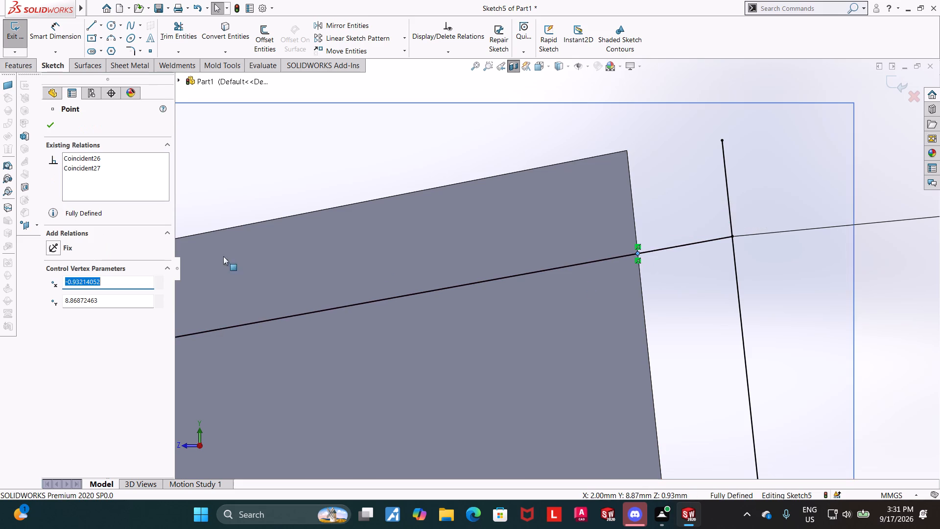
# Finish the large-end sketch point and trim the large-end cross line's overhang above the slanted line.
pyautogui.click(51, 128)
pyautogui.scroll(11, 532, 256)
pyautogui.press('Escape')
pyautogui.press('Escape')
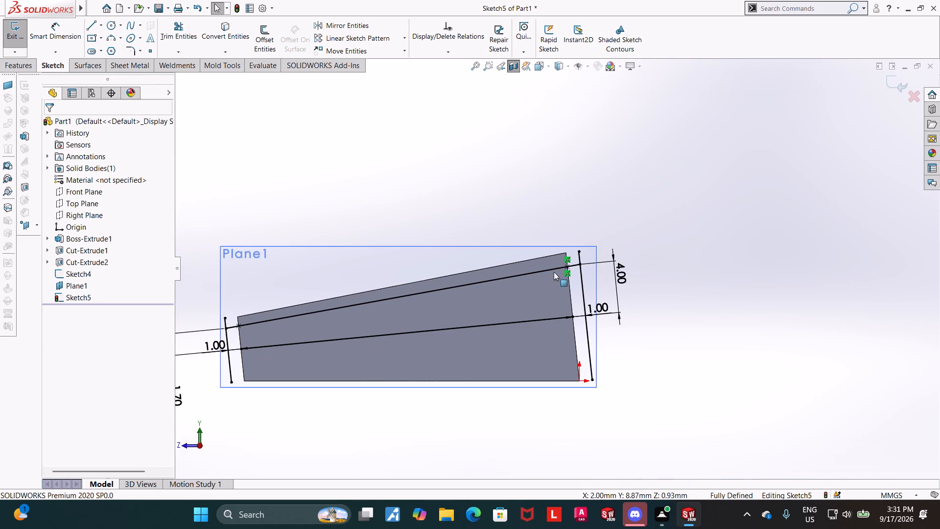
pyautogui.press('Escape')
pyautogui.click(173, 32)
pyautogui.scroll(-5, 558, 237)
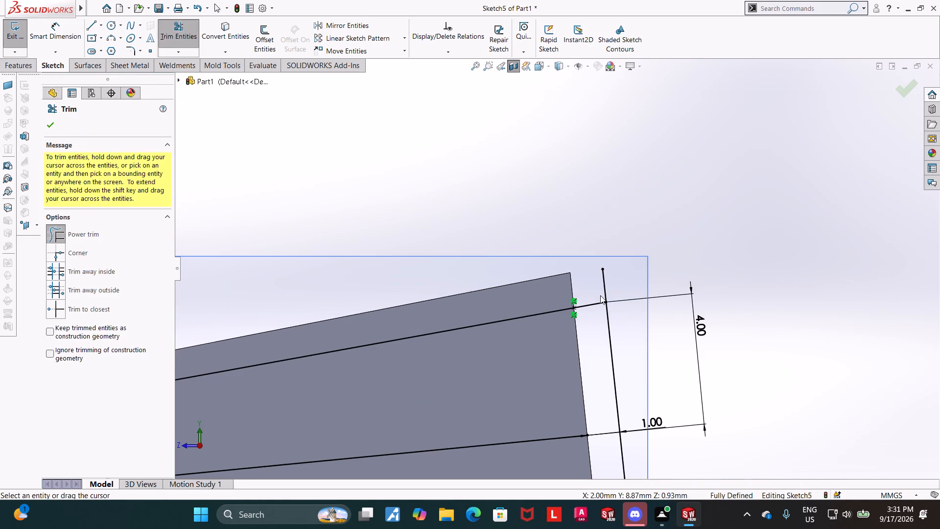
pyautogui.moveTo(598, 291); pyautogui.dragTo(615, 282)
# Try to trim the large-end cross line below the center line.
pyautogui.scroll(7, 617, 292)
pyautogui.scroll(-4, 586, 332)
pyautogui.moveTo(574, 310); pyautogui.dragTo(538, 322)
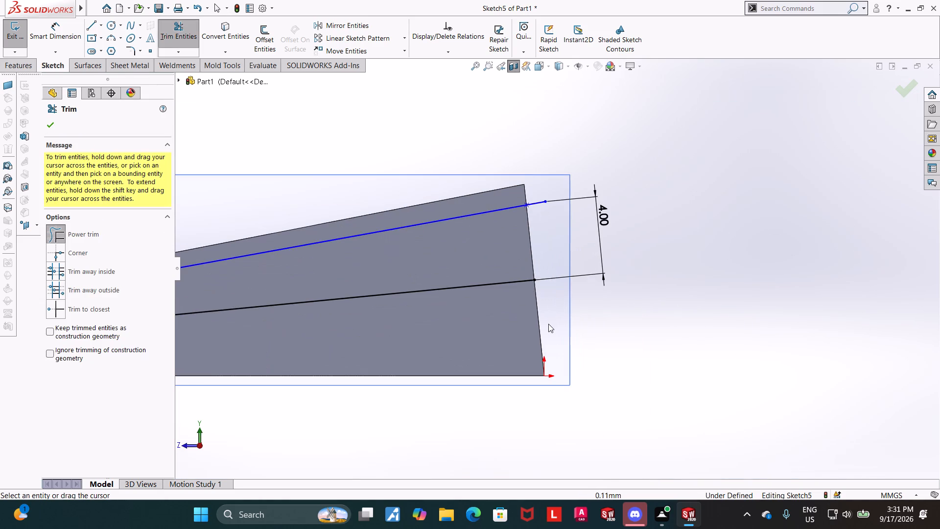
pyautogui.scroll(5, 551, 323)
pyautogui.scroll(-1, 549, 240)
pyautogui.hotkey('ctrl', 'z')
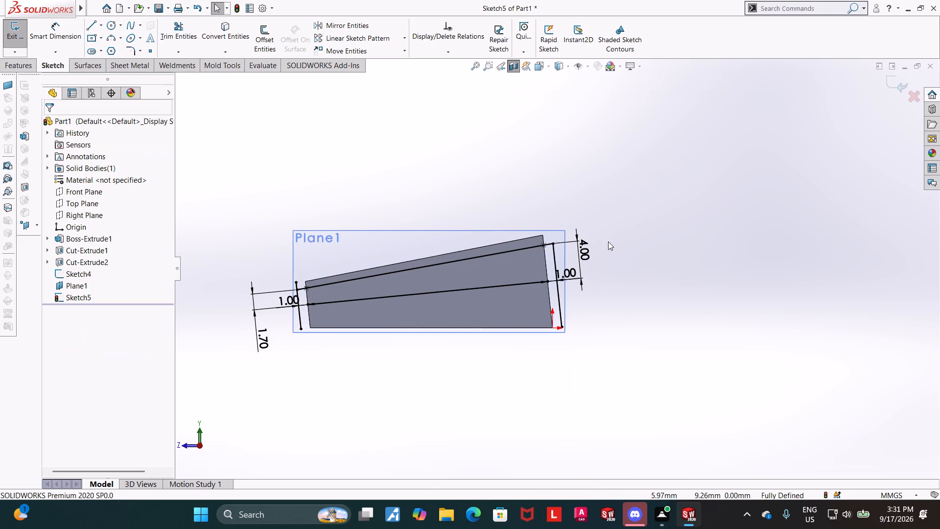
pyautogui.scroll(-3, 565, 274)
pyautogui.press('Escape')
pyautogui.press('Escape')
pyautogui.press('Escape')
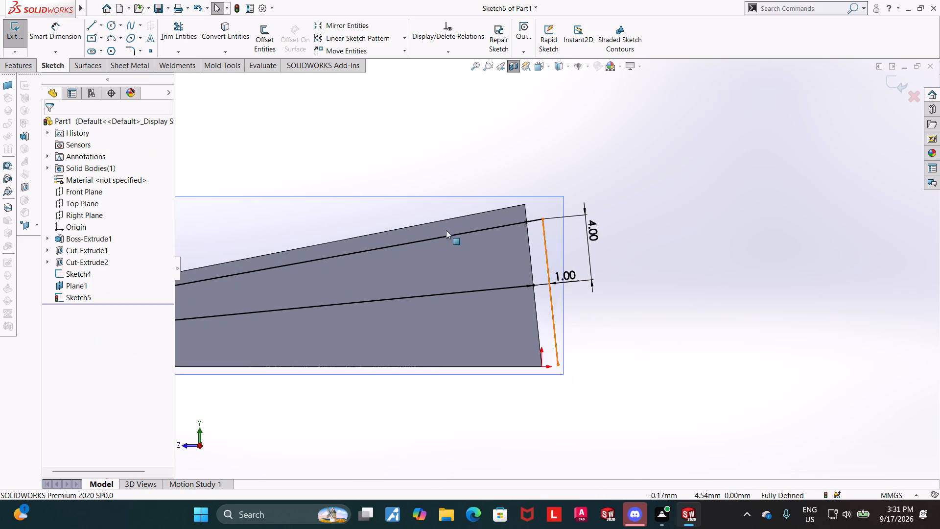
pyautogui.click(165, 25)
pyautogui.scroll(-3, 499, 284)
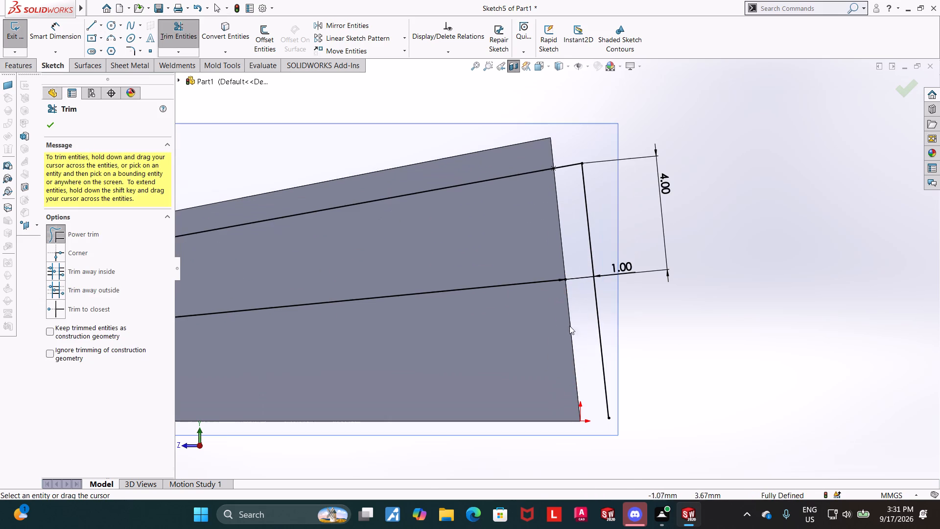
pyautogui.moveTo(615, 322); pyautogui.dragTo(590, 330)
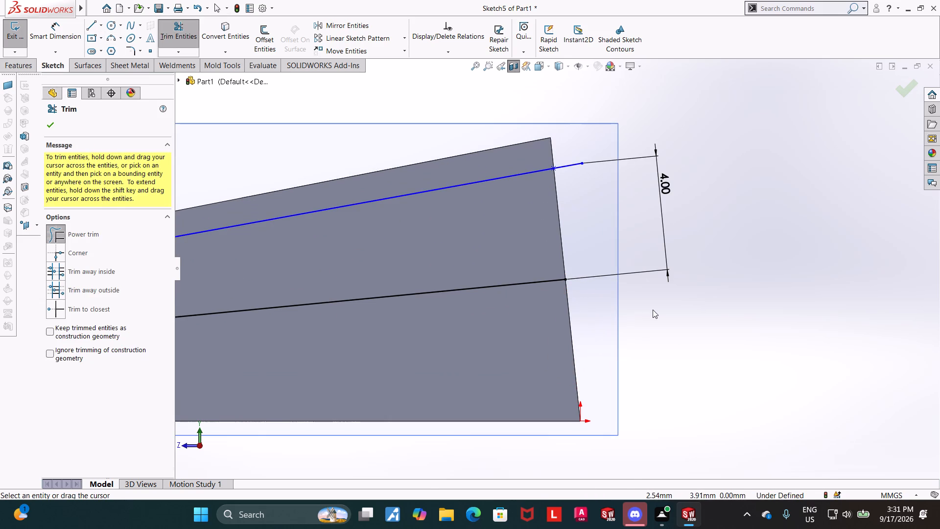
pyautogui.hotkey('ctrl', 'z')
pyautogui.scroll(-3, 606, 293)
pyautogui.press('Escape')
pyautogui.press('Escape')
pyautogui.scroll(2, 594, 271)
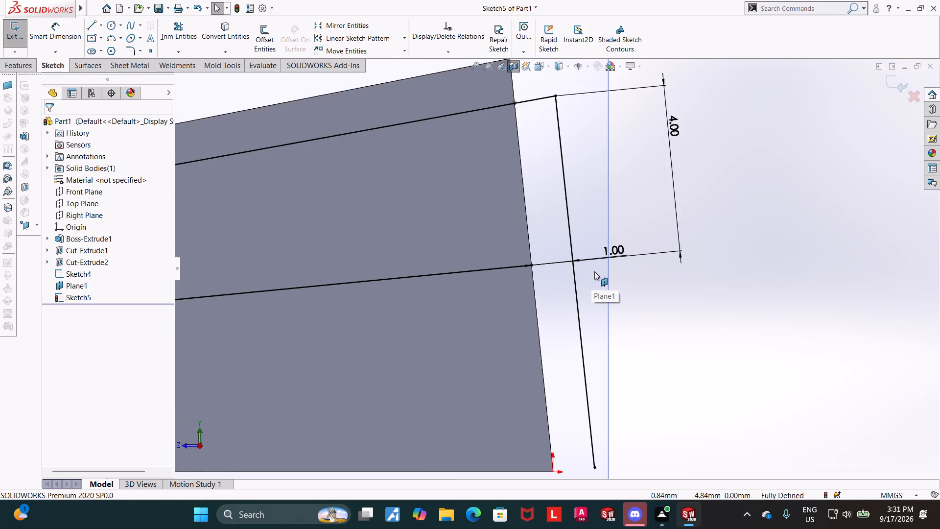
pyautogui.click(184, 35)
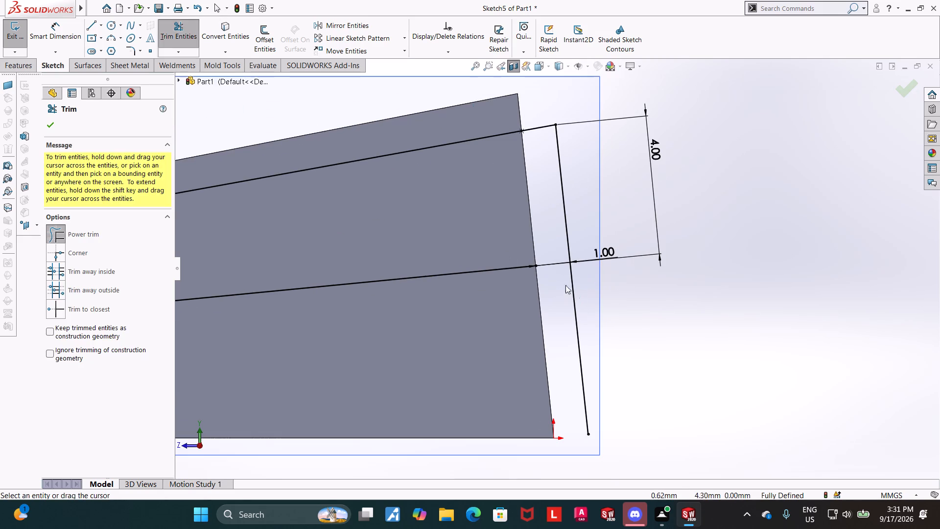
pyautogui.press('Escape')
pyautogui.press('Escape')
# Sketch a line about 1 mm long from the center line's large-end endpoint to the large-end cross line.
pyautogui.click(93, 28)
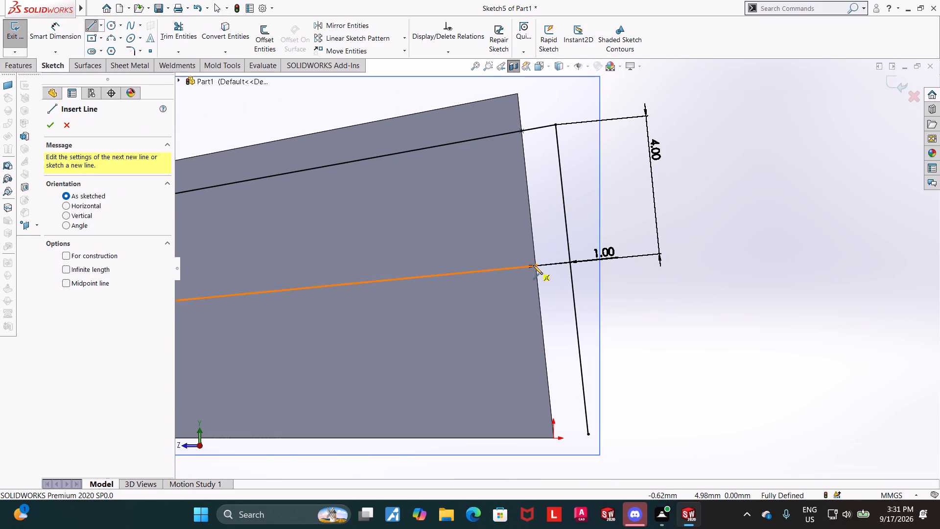
pyautogui.click(537, 264)
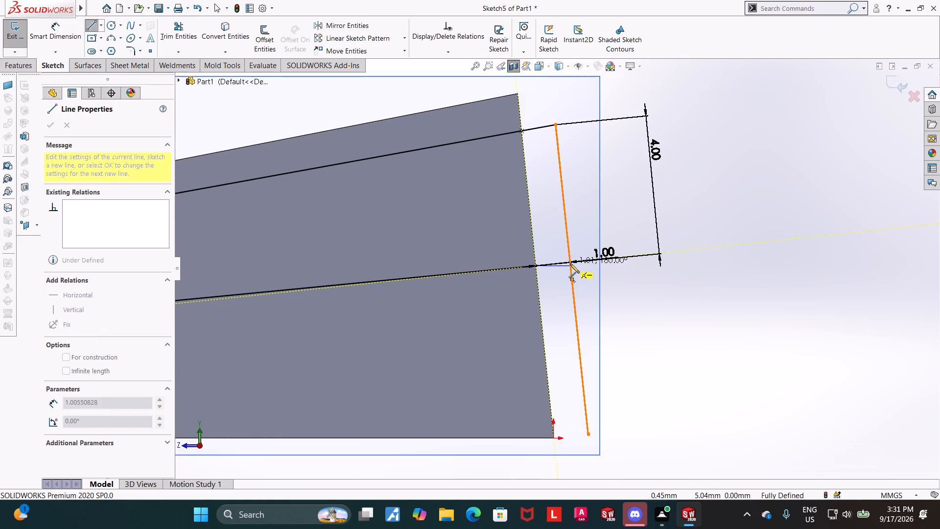
pyautogui.click(570, 262)
pyautogui.press('Escape')
pyautogui.press('Escape')
pyautogui.press('Escape')
pyautogui.press('Escape')
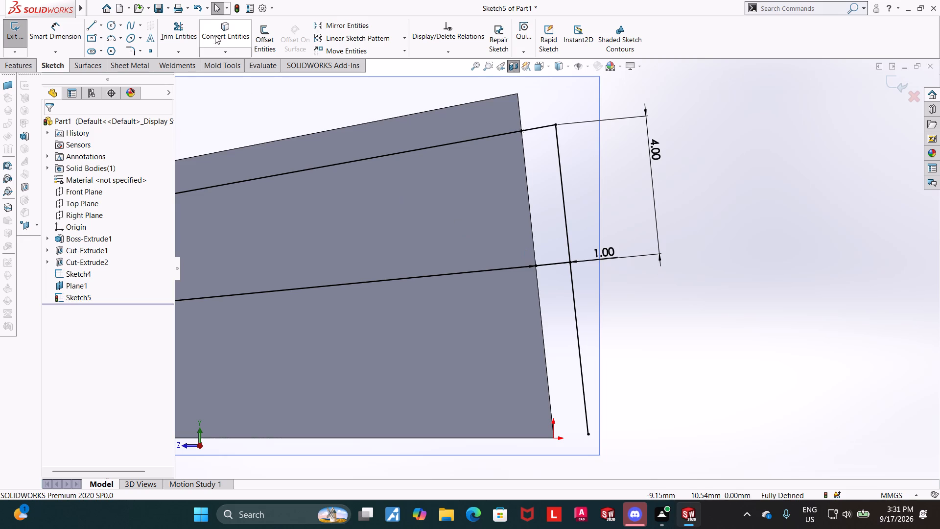
# Trim the large-end cross line's overhang below the center line.
pyautogui.click(188, 26)
pyautogui.moveTo(610, 294); pyautogui.dragTo(569, 309)
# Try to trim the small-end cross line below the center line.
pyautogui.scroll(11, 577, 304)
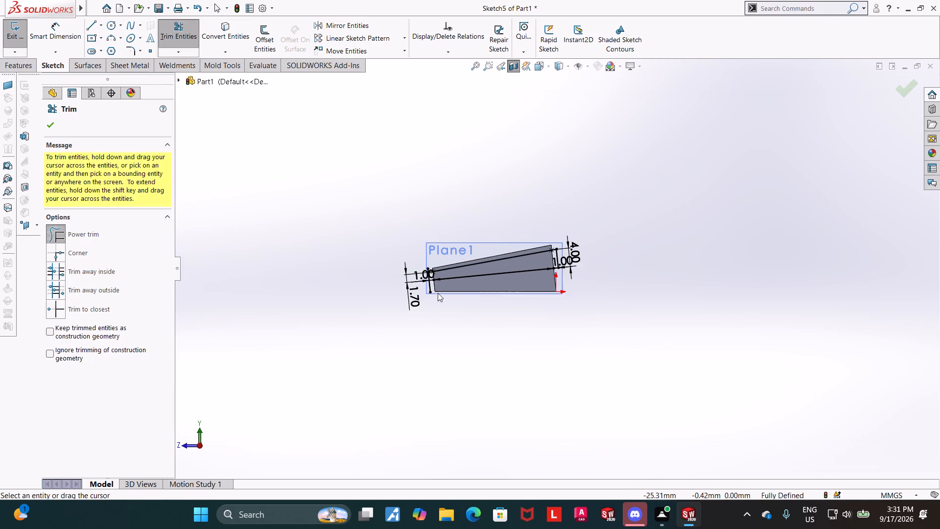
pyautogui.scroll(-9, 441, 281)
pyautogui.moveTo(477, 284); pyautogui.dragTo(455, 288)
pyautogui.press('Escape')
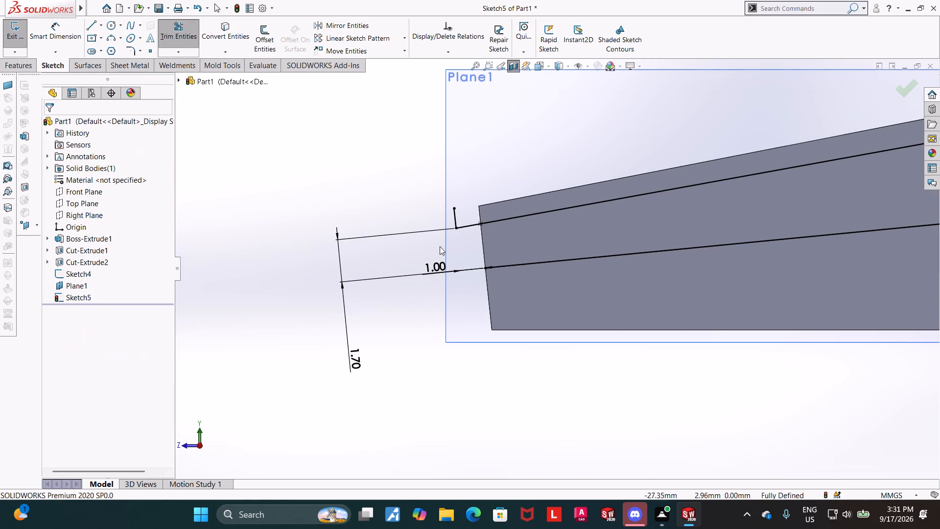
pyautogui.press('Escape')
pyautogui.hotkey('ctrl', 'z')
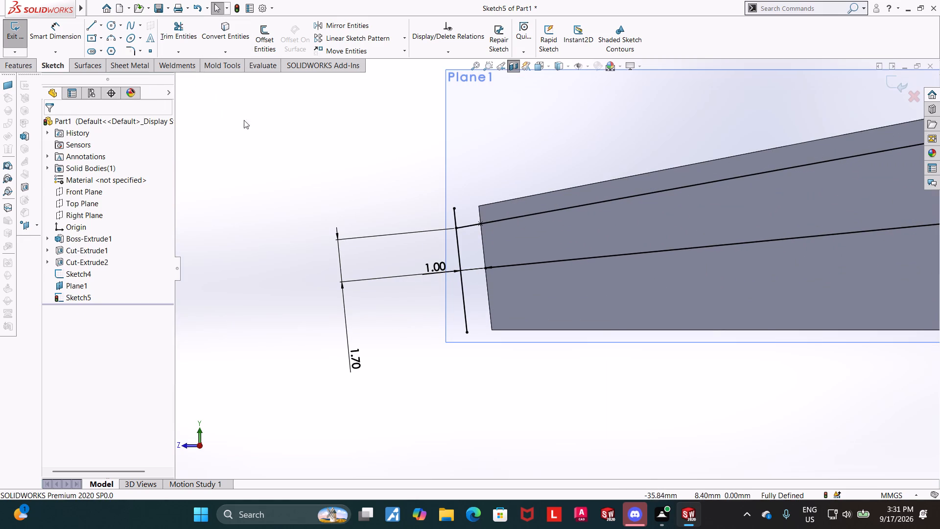
# Sketch a short line from the center line's small-end endpoint to the small-end cross line.
pyautogui.click(87, 25)
pyautogui.scroll(-3, 444, 219)
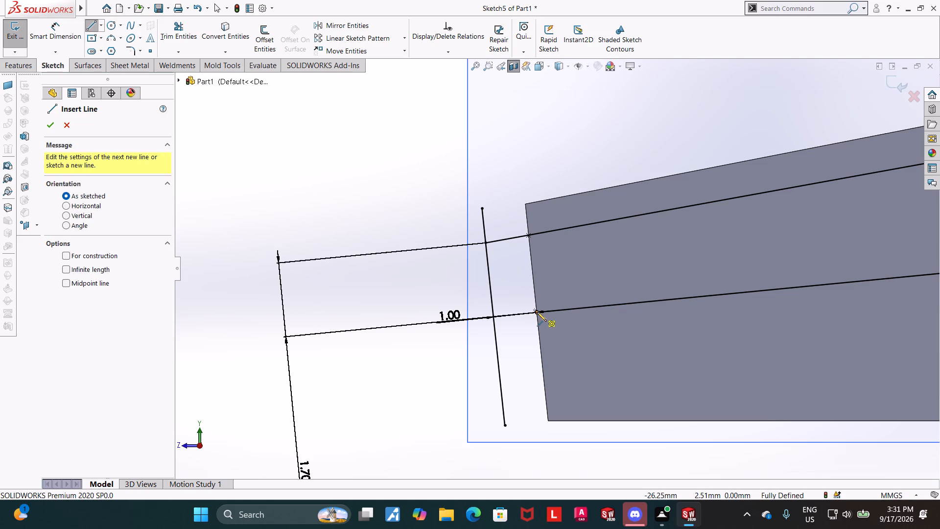
pyautogui.click(537, 312)
pyautogui.click(495, 316)
pyautogui.press('Escape')
pyautogui.press('Escape')
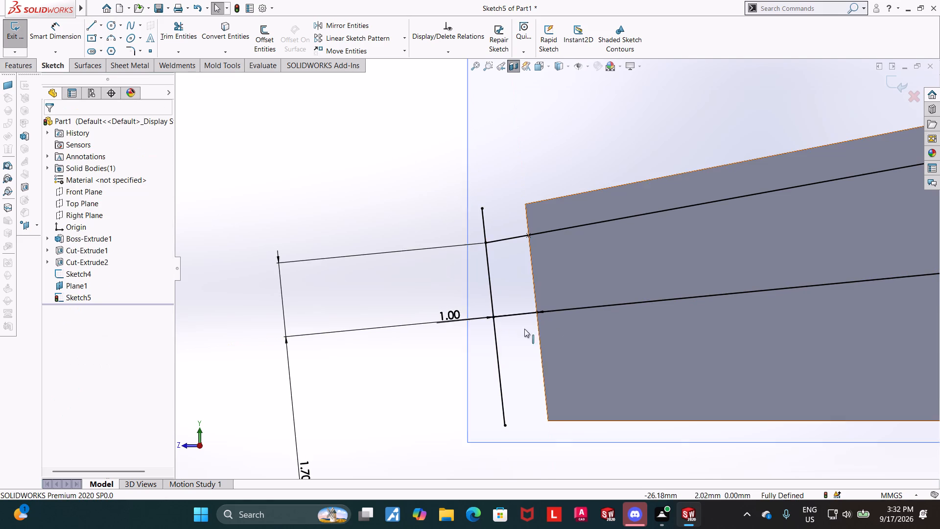
pyautogui.press('Escape')
# Trim the small-end cross line's overhangs below the center line and above the slanted line.
pyautogui.click(178, 36)
pyautogui.moveTo(523, 359); pyautogui.dragTo(468, 367)
pyautogui.moveTo(502, 219); pyautogui.dragTo(448, 221)
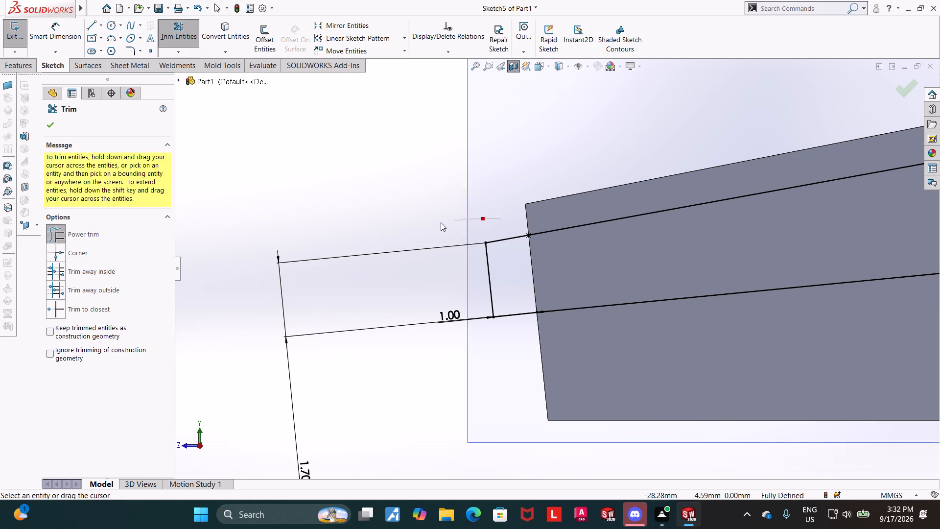
pyautogui.scroll(12, 444, 222)
pyautogui.press('Escape')
pyautogui.press('Escape')
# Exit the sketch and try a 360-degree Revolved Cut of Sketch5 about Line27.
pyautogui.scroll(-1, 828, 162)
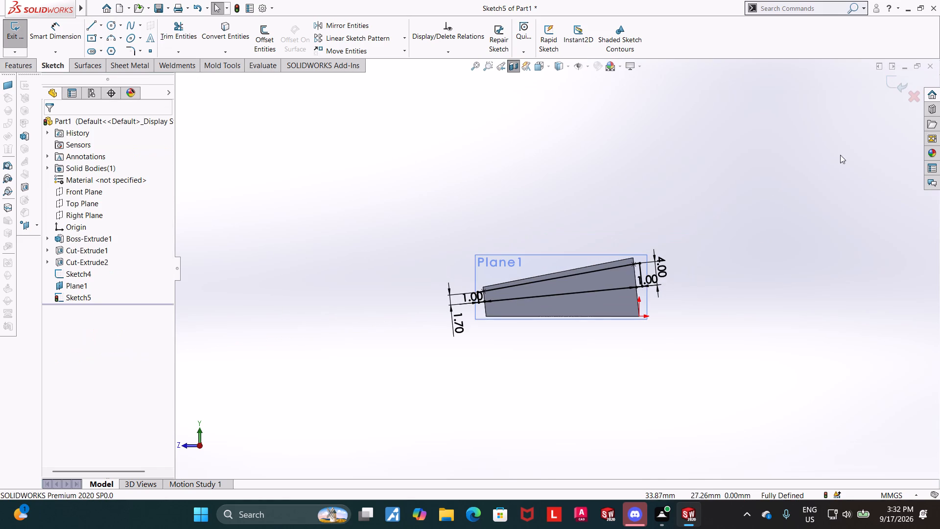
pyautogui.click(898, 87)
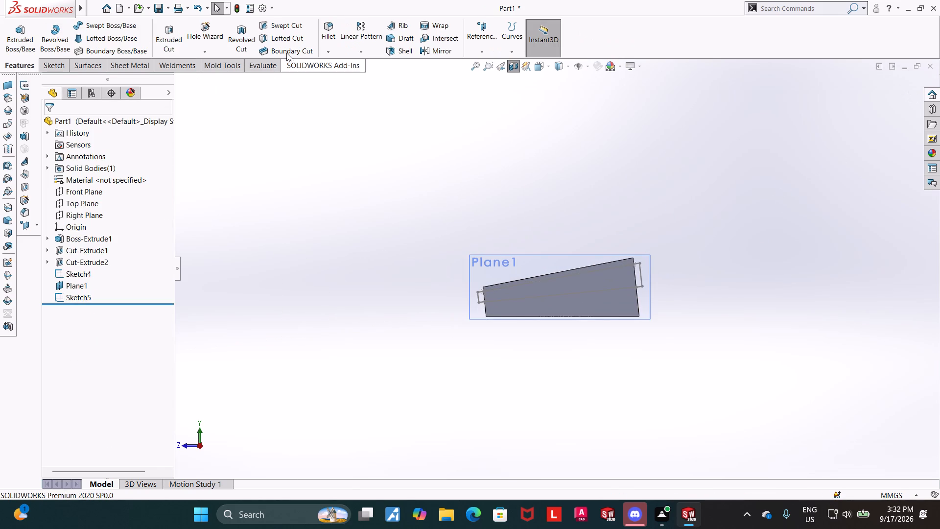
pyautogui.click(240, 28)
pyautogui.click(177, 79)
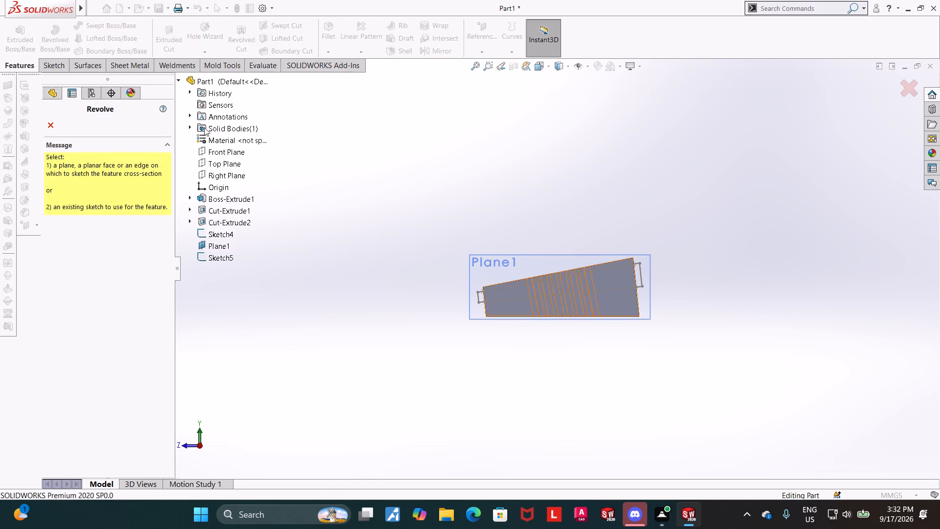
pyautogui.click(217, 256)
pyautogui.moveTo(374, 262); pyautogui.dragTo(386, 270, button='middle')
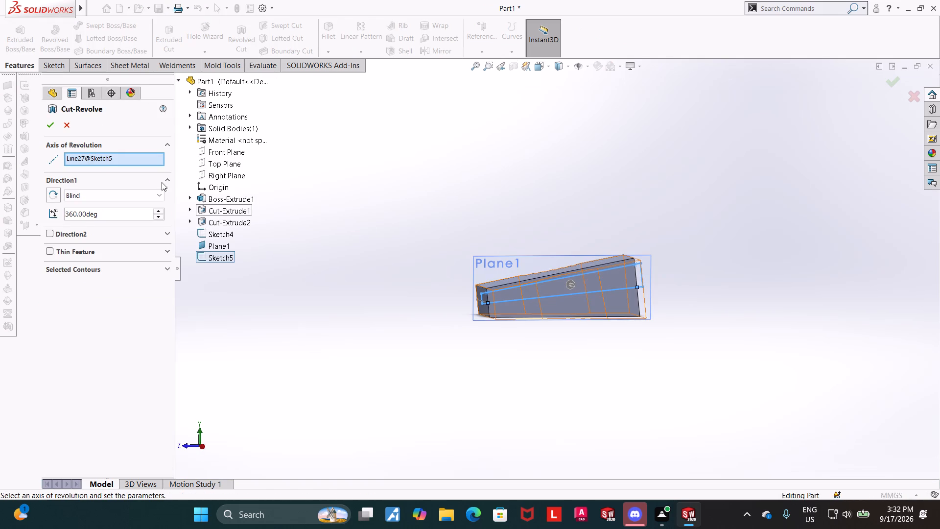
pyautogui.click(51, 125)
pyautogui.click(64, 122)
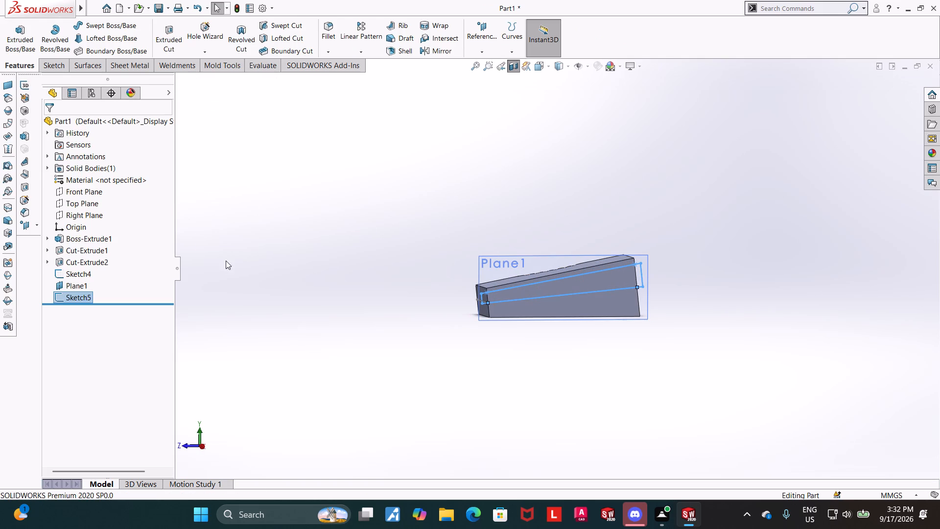
# Reopen Sketch5 and examine its profile, especially the large-end corner where the short line meets the cross line.
pyautogui.click(76, 297)
pyautogui.click(86, 265)
pyautogui.scroll(-2, 551, 291)
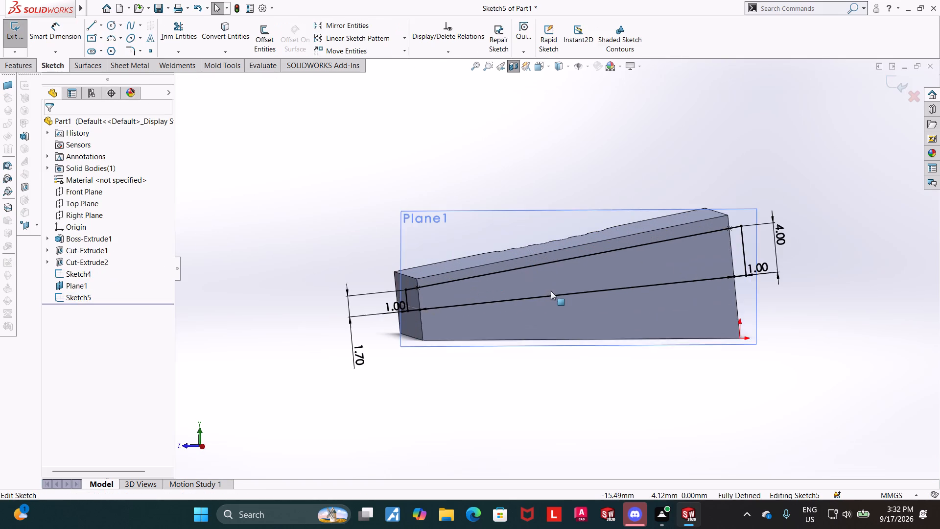
pyautogui.scroll(-6, 551, 291)
pyautogui.scroll(-4, 427, 297)
pyautogui.press('Escape')
pyautogui.scroll(6, 427, 298)
pyautogui.press('Escape')
pyautogui.scroll(4, 764, 285)
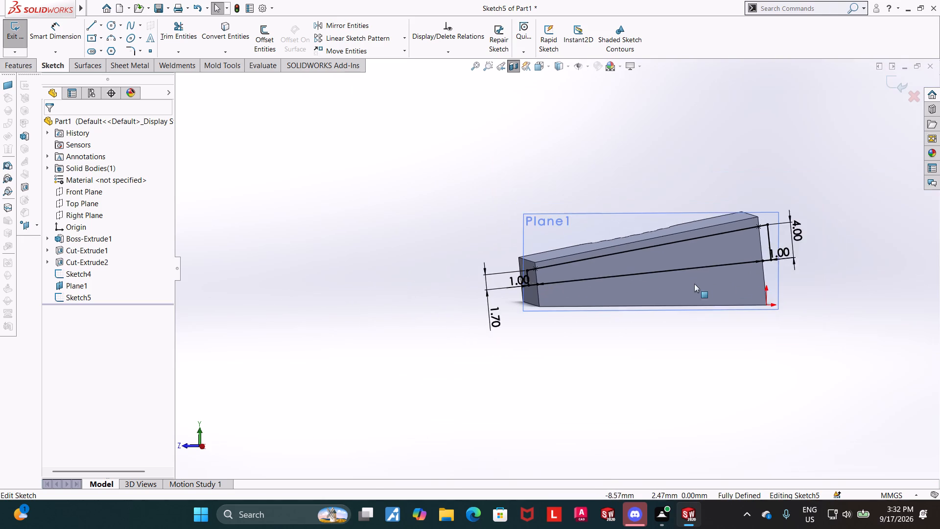
pyautogui.scroll(-3, 799, 232)
pyautogui.moveTo(809, 251); pyautogui.dragTo(767, 269, button='middle')
pyautogui.moveTo(750, 276); pyautogui.dragTo(772, 271, button='middle')
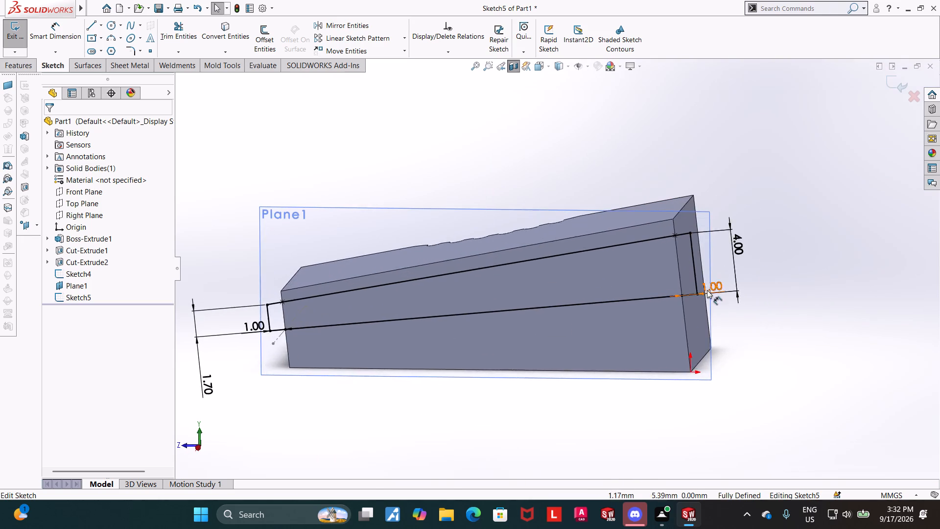
pyautogui.scroll(-7, 707, 290)
pyautogui.scroll(-11, 524, 288)
pyautogui.scroll(4, 700, 283)
pyautogui.moveTo(775, 274); pyautogui.dragTo(796, 263, button='middle')
pyautogui.scroll(6, 781, 262)
pyautogui.scroll(6, 561, 123)
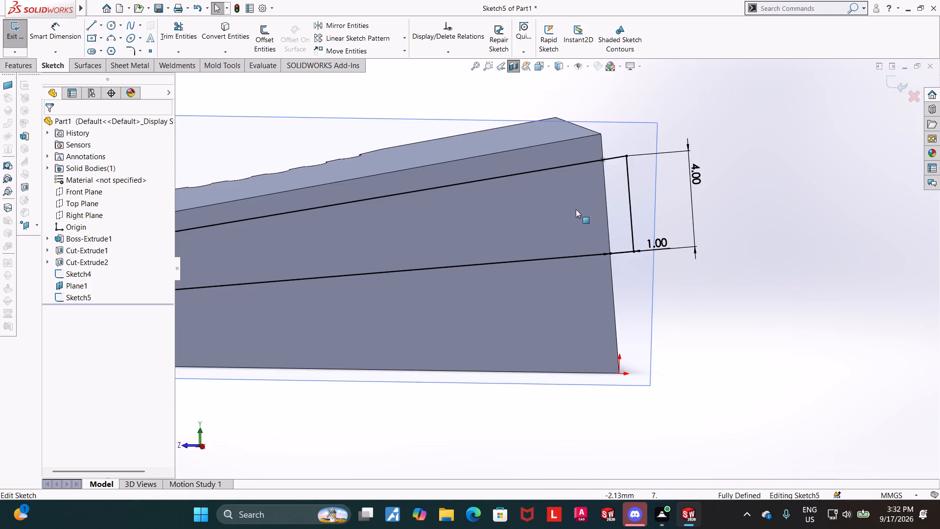
pyautogui.scroll(-16, 622, 239)
pyautogui.scroll(3, 610, 242)
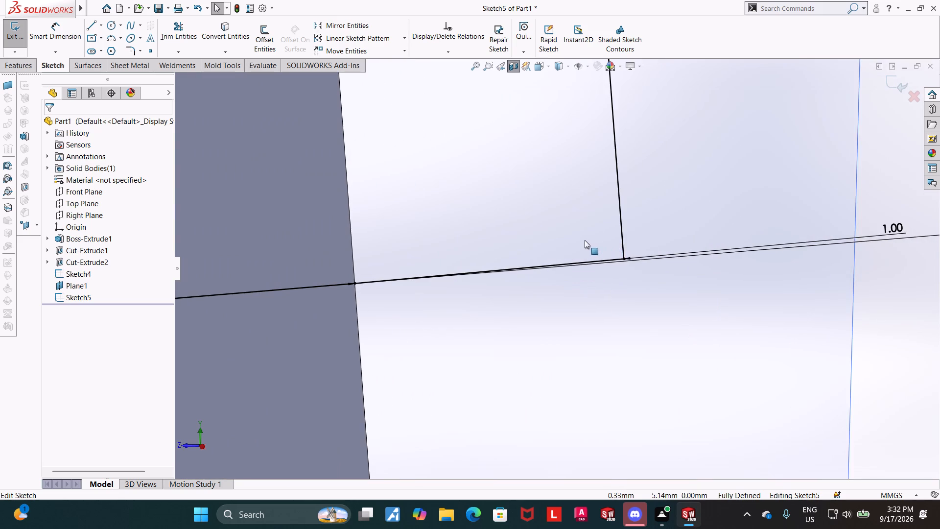
pyautogui.moveTo(565, 229); pyautogui.dragTo(559, 232, button='middle')
pyautogui.scroll(18, 561, 230)
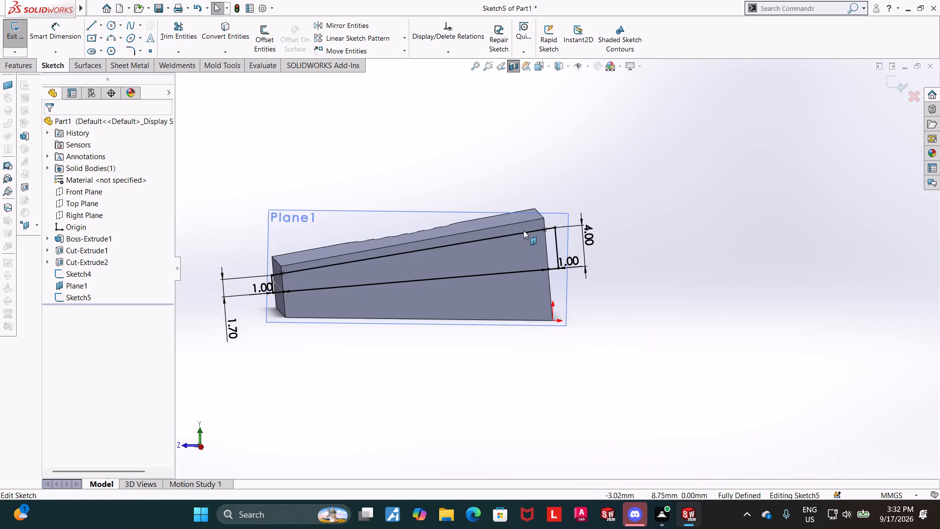
pyautogui.scroll(-2, 522, 230)
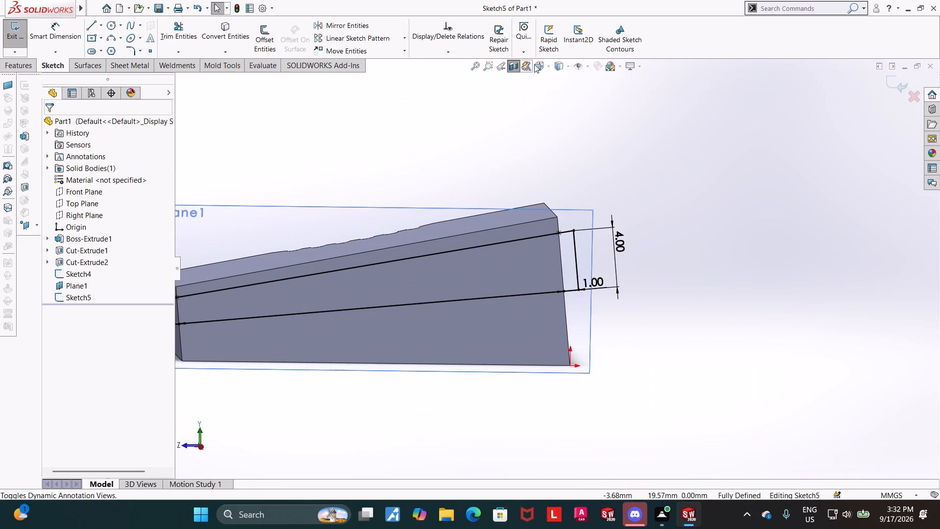
# Show the model in the Right view and hide the Boss-Extrude1 solid so only the sketch remains.
pyautogui.click(539, 66)
pyautogui.click(457, 327)
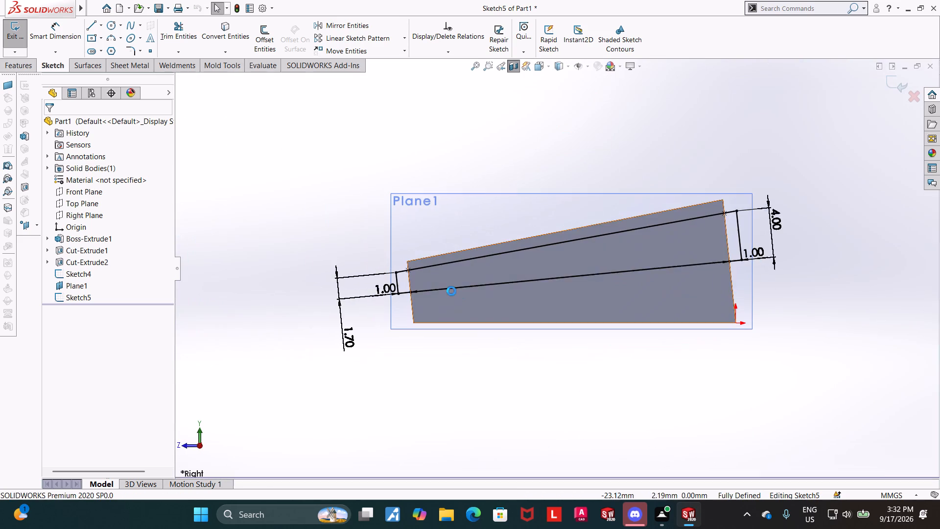
pyautogui.scroll(3, 121, 273)
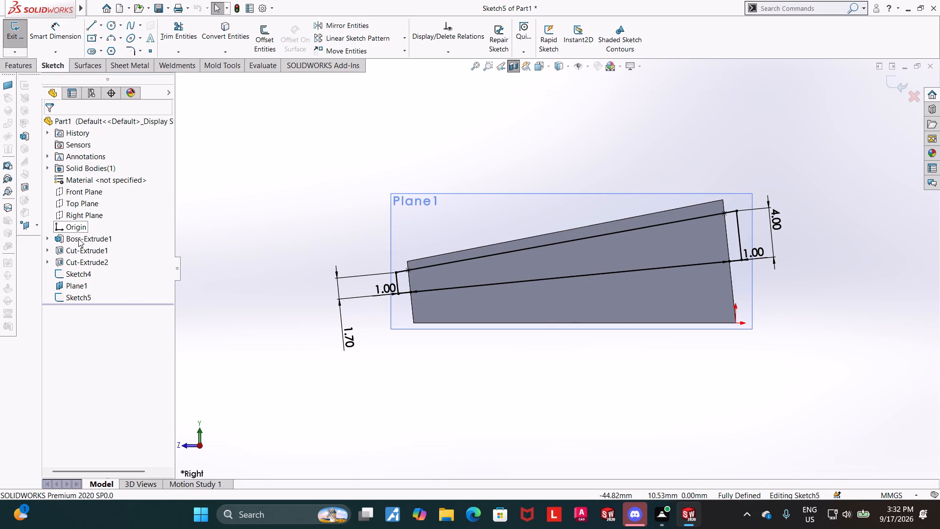
pyautogui.rightClick(78, 239)
pyautogui.rightClick(78, 239)
pyautogui.click(89, 227)
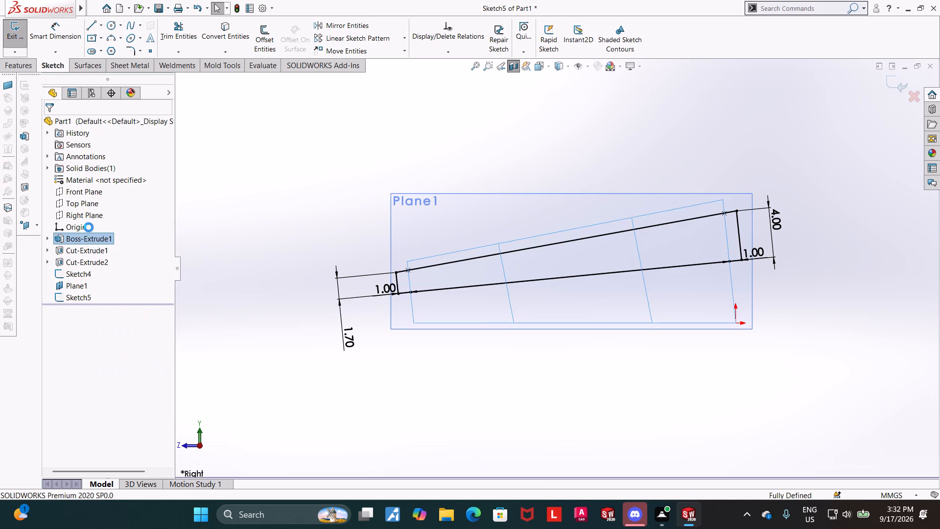
pyautogui.click(470, 400)
# Examine Sketch5's corners at the large and small ends, where the center line meets the short extension and cross lines.
pyautogui.scroll(-3, 742, 206)
pyautogui.scroll(-2, 700, 282)
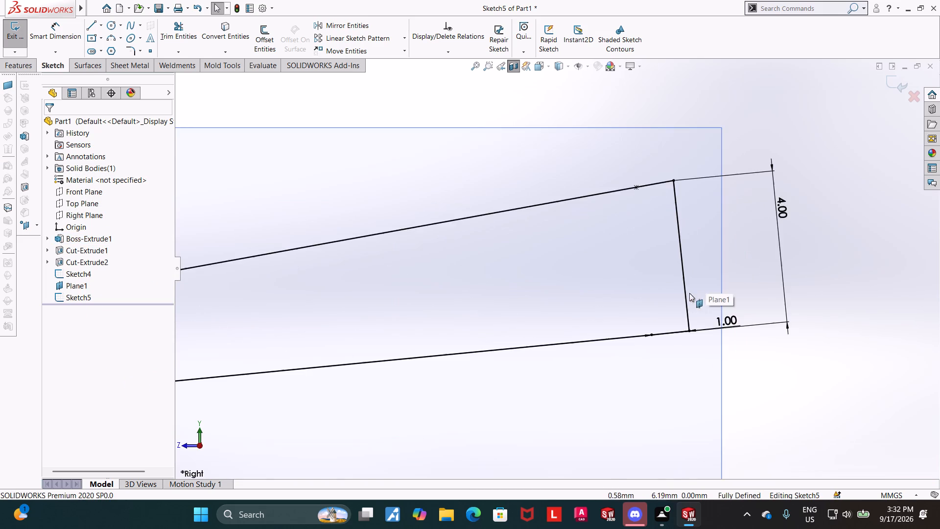
pyautogui.scroll(-4, 689, 293)
pyautogui.scroll(-4, 639, 329)
pyautogui.scroll(-3, 583, 332)
pyautogui.scroll(-4, 811, 287)
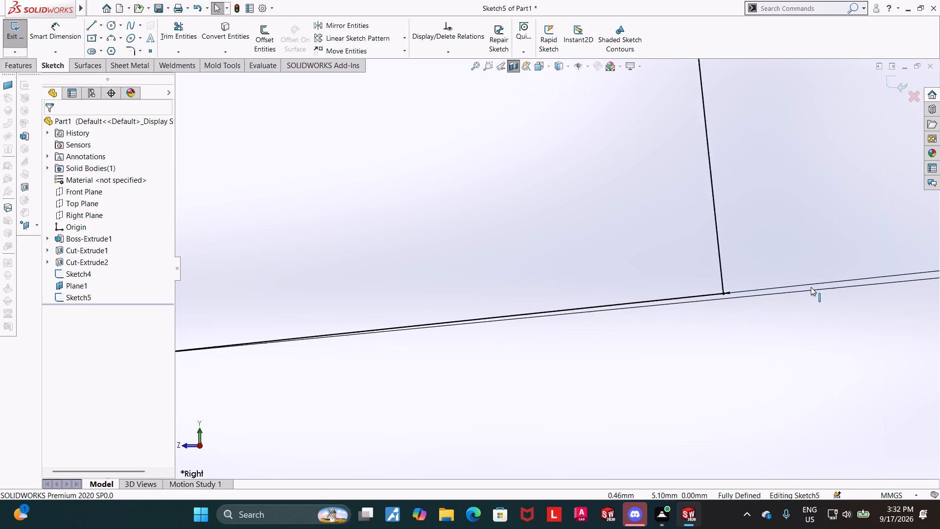
pyautogui.scroll(-2, 811, 287)
pyautogui.scroll(-3, 677, 263)
pyautogui.scroll(6, 679, 285)
pyautogui.scroll(9, 634, 297)
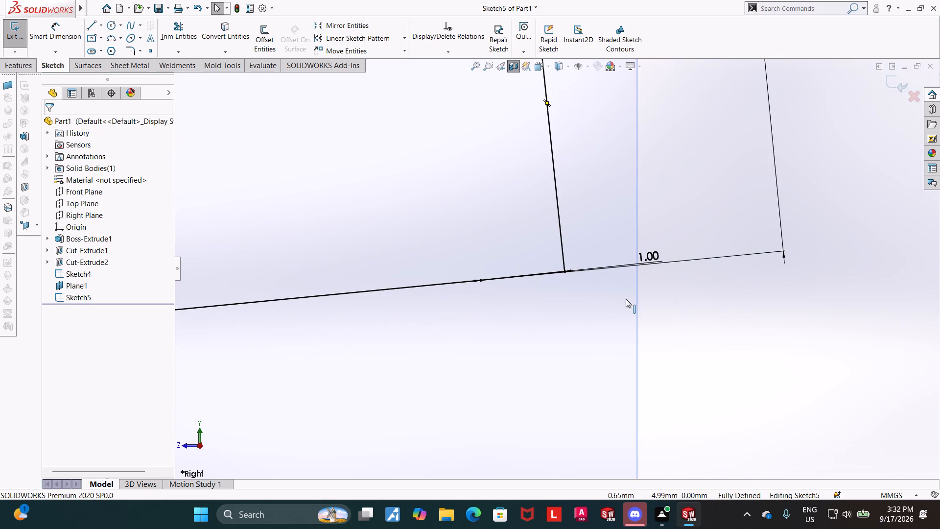
pyautogui.scroll(2, 610, 260)
pyautogui.scroll(-9, 609, 260)
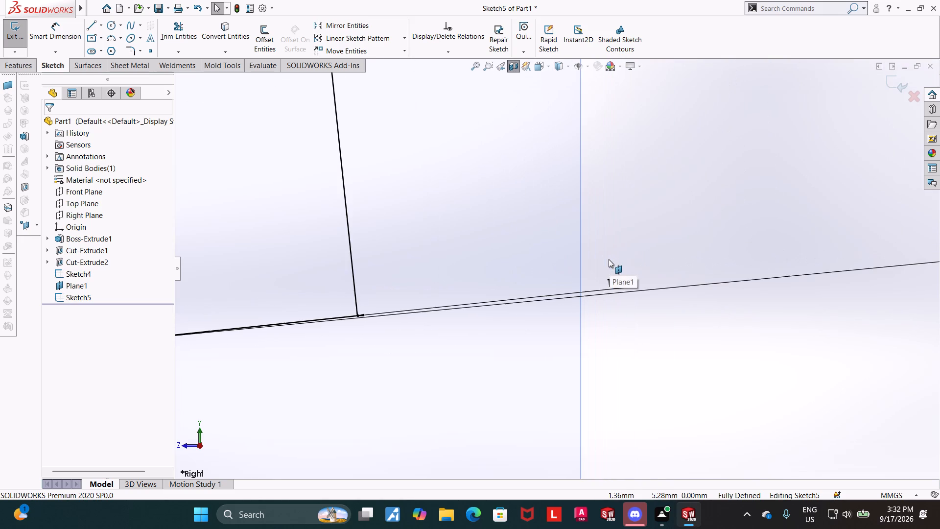
pyautogui.scroll(12, 609, 259)
pyautogui.scroll(6, 452, 284)
pyautogui.scroll(-2, 454, 284)
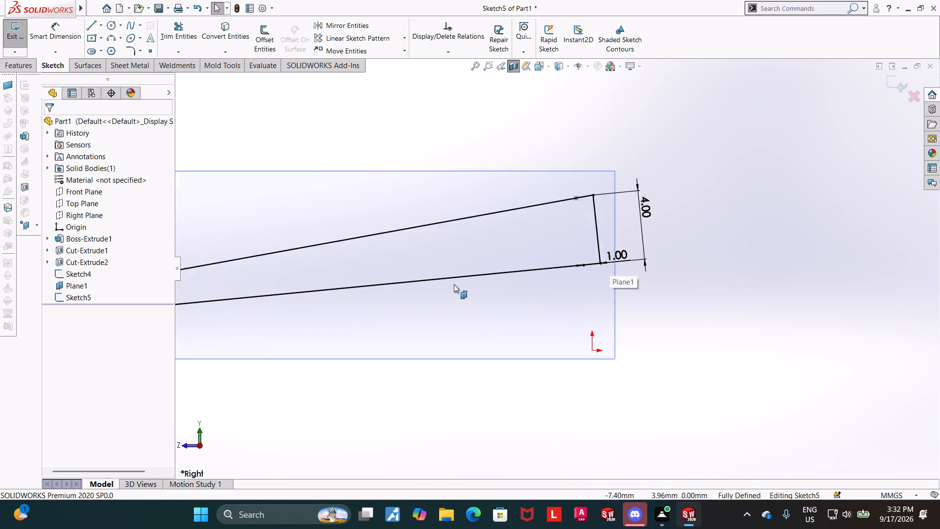
pyautogui.scroll(-2, 454, 284)
pyautogui.scroll(2, 454, 284)
pyautogui.scroll(2, 312, 277)
pyautogui.scroll(-10, 287, 276)
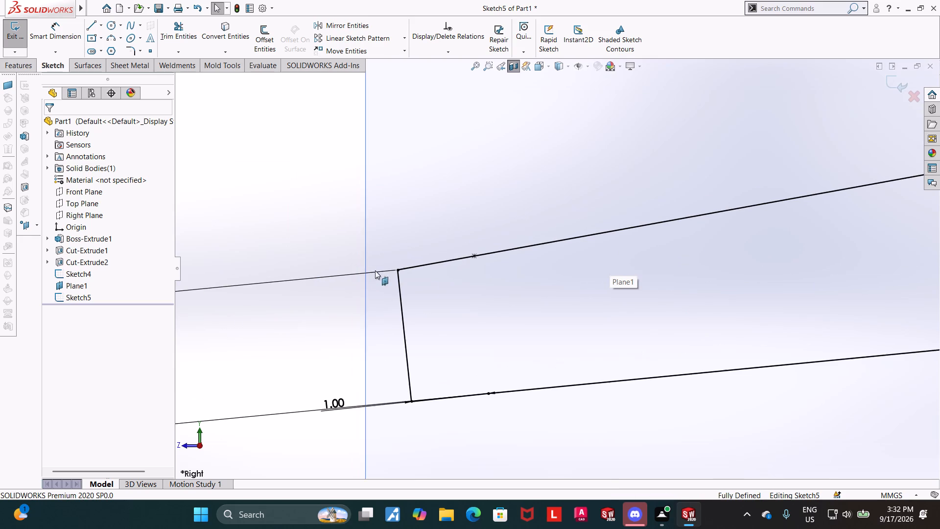
pyautogui.press('Escape')
pyautogui.press('Escape')
pyautogui.scroll(-5, 482, 377)
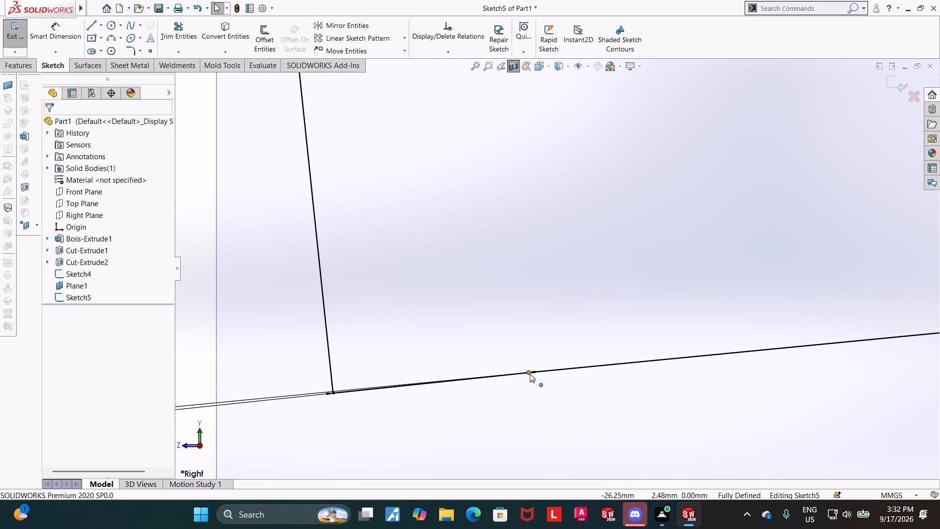
# Trim away the short extension line between the center line's small-end endpoint and the cross line.
pyautogui.click(169, 37)
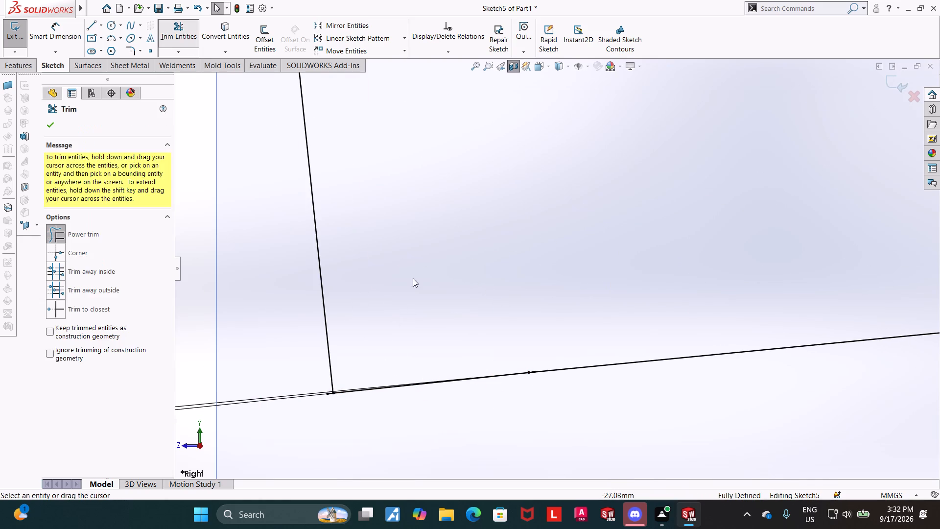
pyautogui.moveTo(452, 314); pyautogui.dragTo(438, 431)
pyautogui.press('Escape')
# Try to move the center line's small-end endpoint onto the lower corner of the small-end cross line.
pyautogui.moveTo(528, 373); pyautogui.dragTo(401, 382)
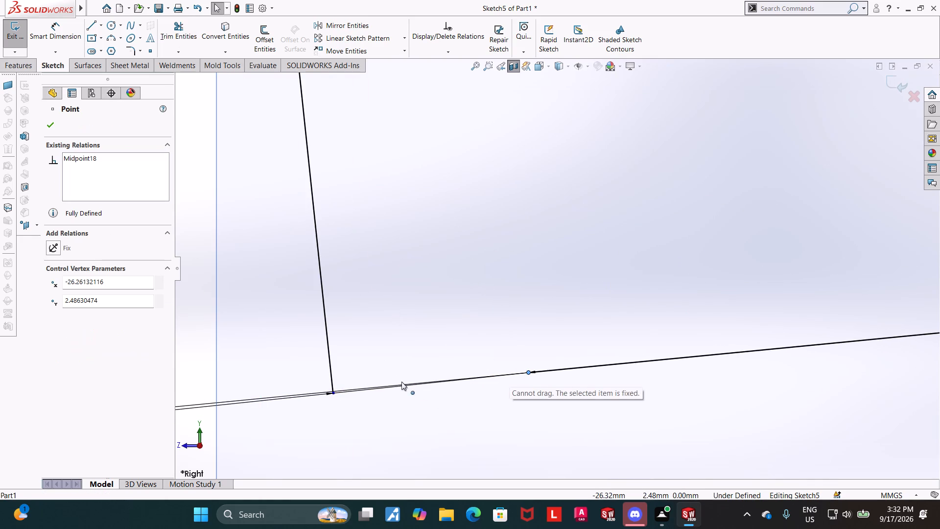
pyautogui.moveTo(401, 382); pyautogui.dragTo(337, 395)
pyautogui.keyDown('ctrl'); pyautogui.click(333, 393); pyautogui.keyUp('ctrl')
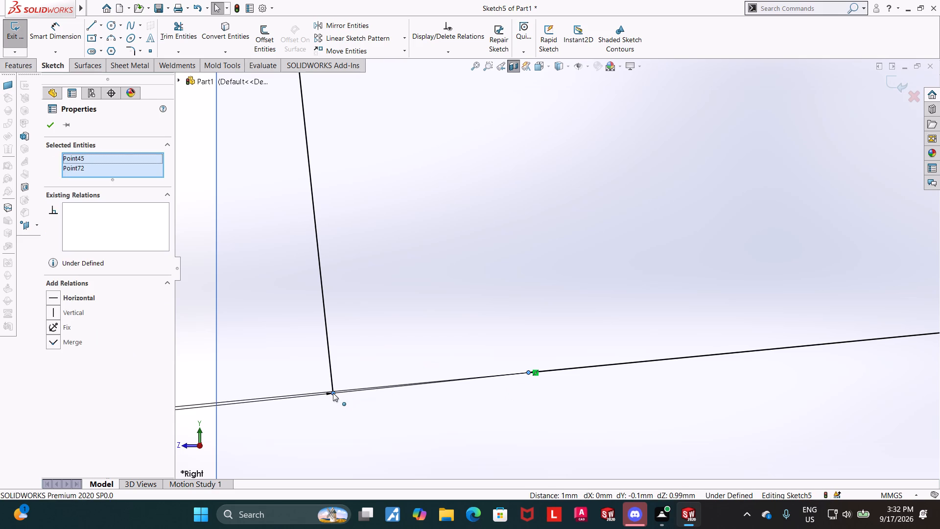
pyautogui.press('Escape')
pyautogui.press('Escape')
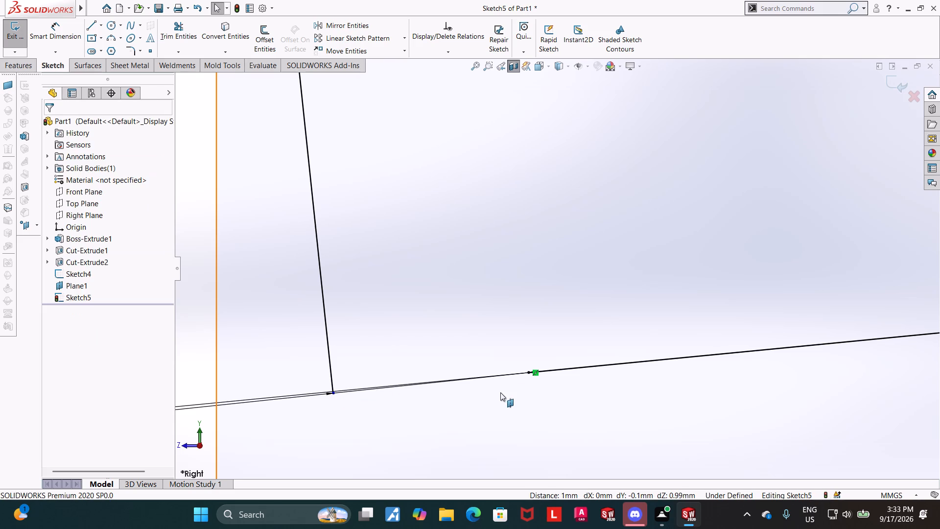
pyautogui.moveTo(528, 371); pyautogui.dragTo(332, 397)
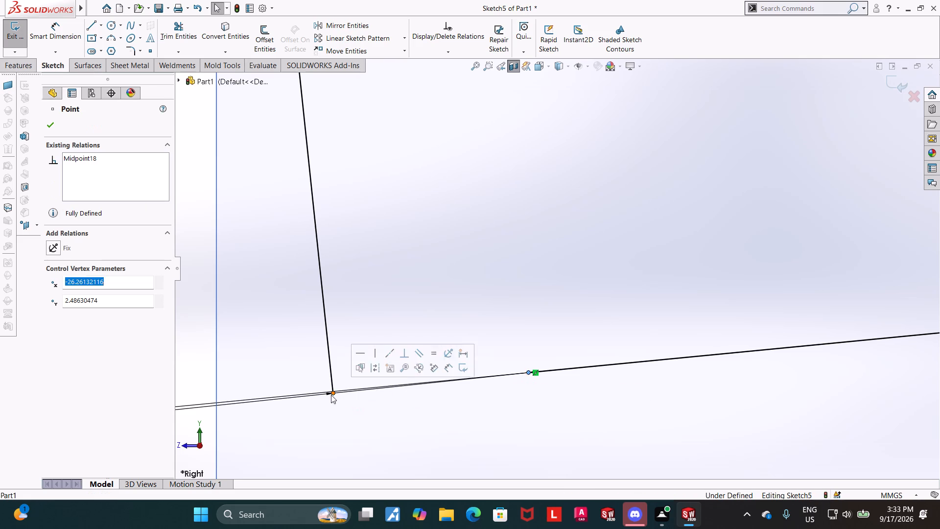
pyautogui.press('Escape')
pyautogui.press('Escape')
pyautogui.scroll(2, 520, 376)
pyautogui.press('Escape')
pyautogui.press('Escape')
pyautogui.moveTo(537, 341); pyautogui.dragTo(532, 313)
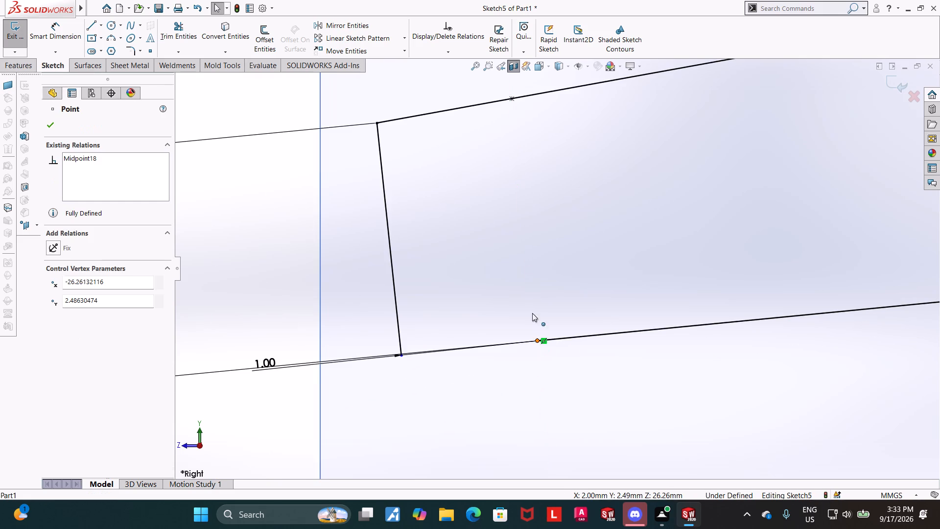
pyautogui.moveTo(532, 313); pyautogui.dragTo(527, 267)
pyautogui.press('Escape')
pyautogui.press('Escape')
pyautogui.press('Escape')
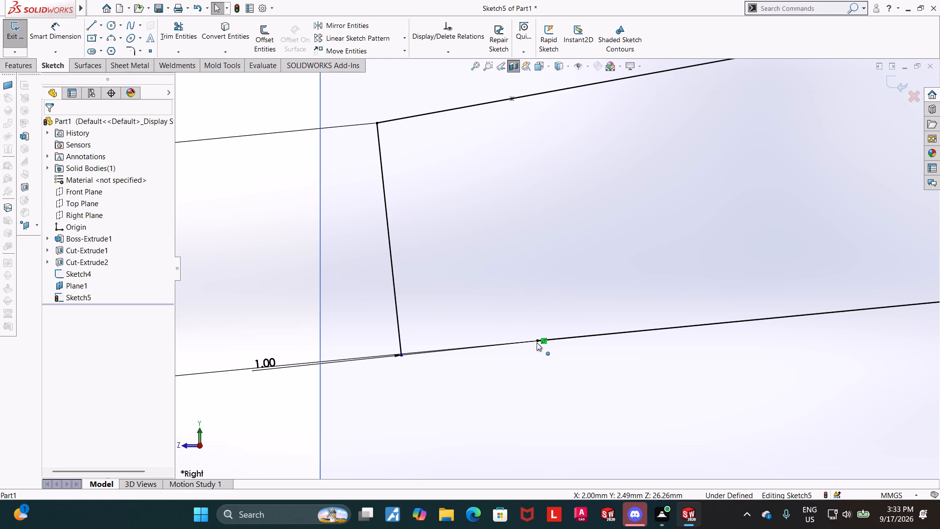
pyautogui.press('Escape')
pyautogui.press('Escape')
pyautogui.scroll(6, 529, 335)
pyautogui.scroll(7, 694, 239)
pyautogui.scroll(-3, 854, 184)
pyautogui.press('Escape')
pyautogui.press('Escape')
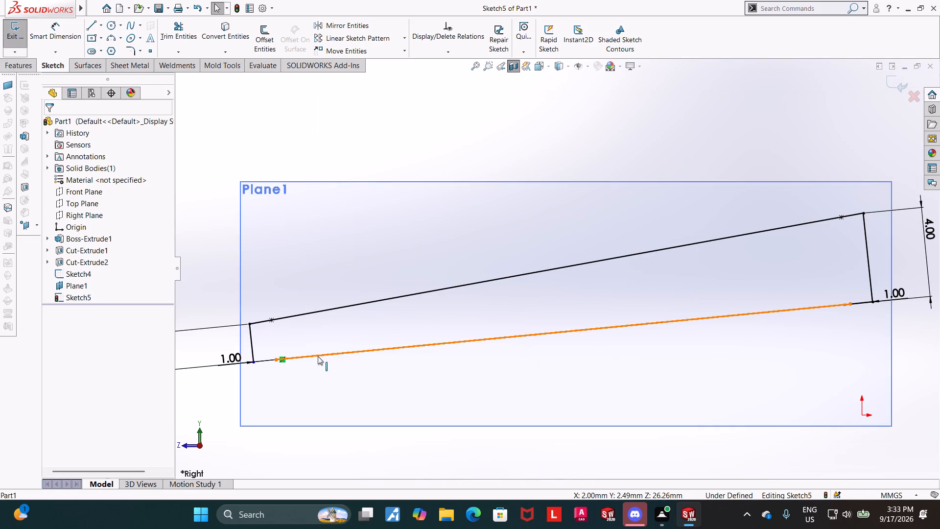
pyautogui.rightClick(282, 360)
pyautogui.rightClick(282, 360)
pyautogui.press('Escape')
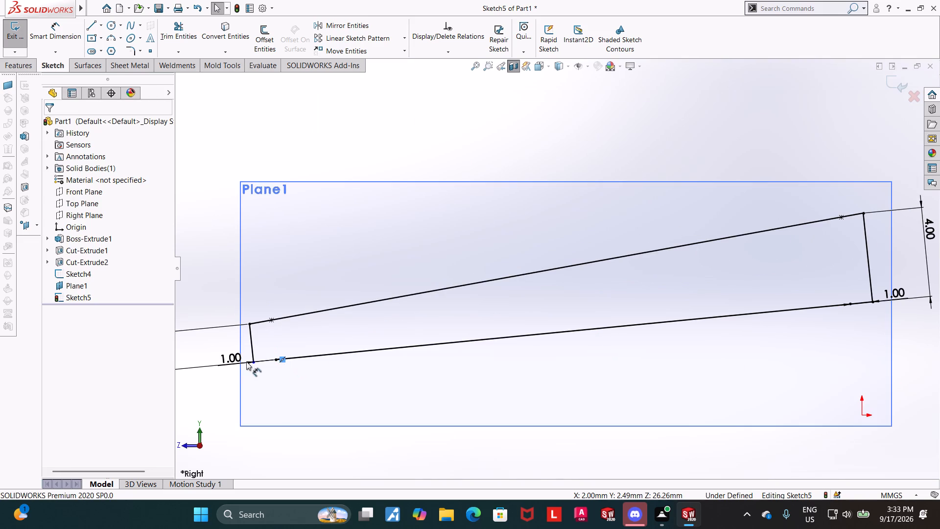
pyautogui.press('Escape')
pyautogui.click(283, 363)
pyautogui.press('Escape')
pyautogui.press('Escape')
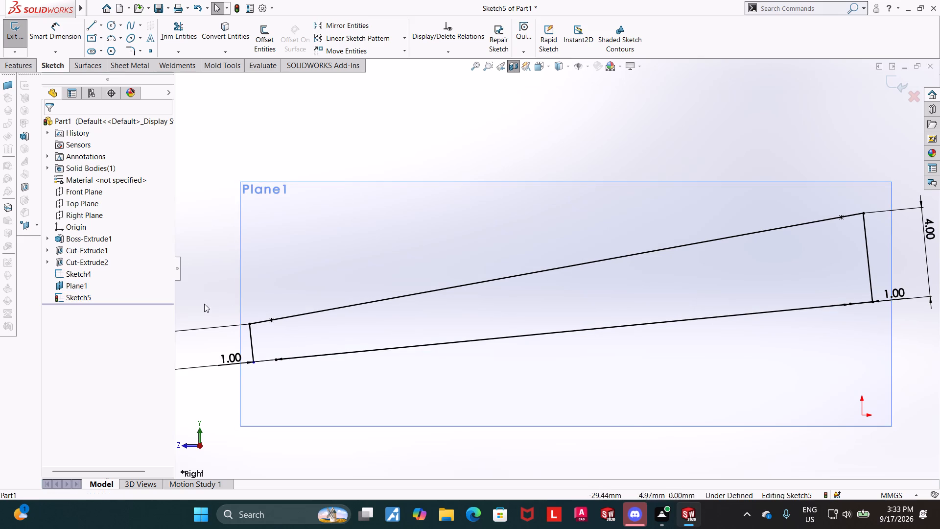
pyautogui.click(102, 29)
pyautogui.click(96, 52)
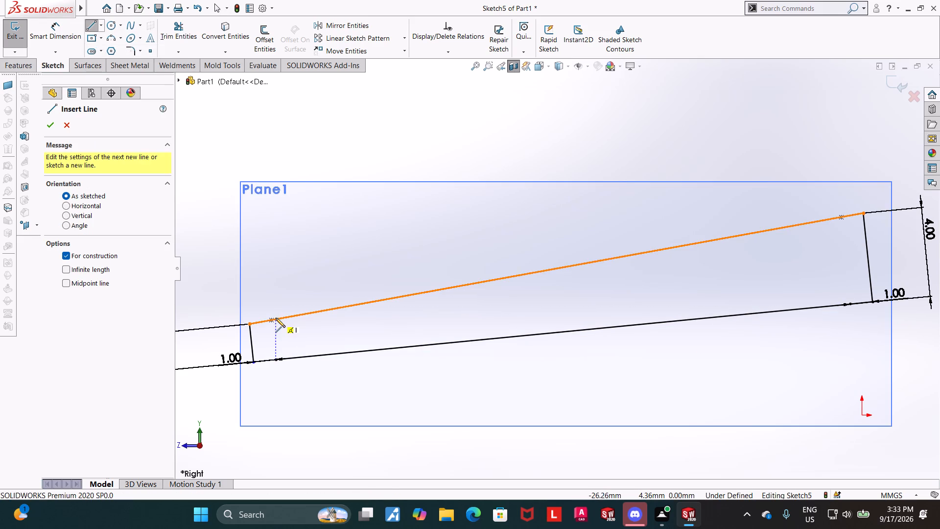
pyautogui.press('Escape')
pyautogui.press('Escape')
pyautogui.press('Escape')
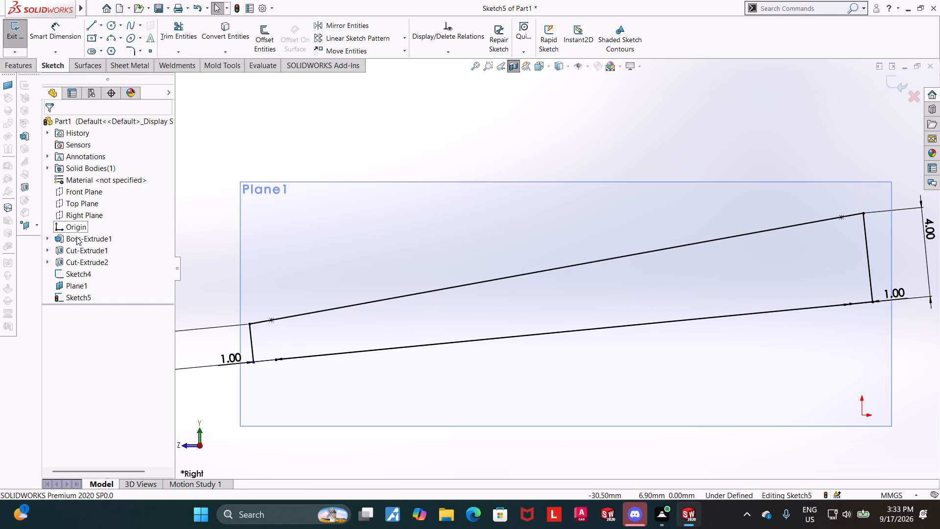
# Show the hidden Boss-Extrude1 solid again behind the sketch.
pyautogui.rightClick(78, 239)
pyautogui.click(88, 228)
pyautogui.press('Escape')
pyautogui.press('Escape')
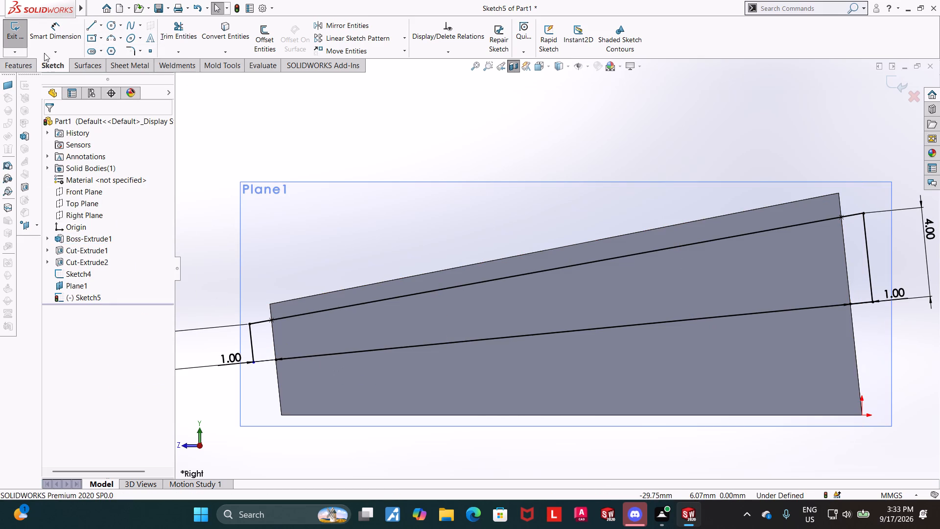
# Draw a line along the solid's small-end edge from the slanted line to the center line's endpoint.
pyautogui.click(90, 24)
pyautogui.scroll(-2, 258, 322)
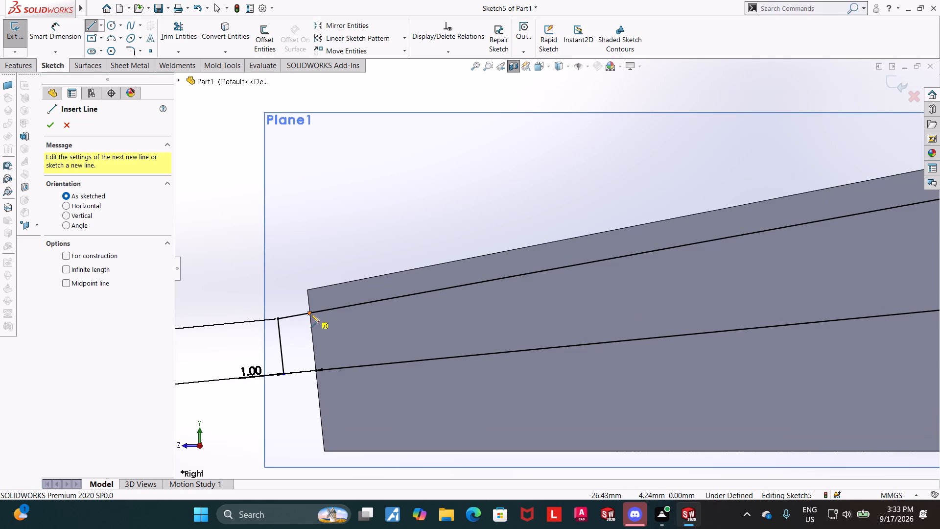
pyautogui.click(310, 313)
pyautogui.click(315, 371)
pyautogui.press('Escape')
pyautogui.press('Escape')
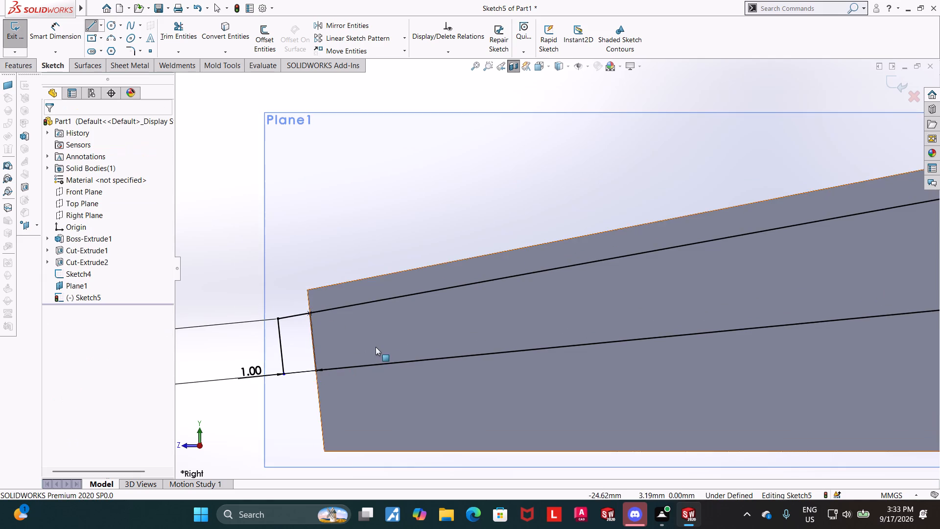
pyautogui.press('Escape')
# Draw a line along the solid's large-end edge from the slanted line to the center line's endpoint.
pyautogui.scroll(5, 376, 347)
pyautogui.click(90, 24)
pyautogui.scroll(-1, 889, 260)
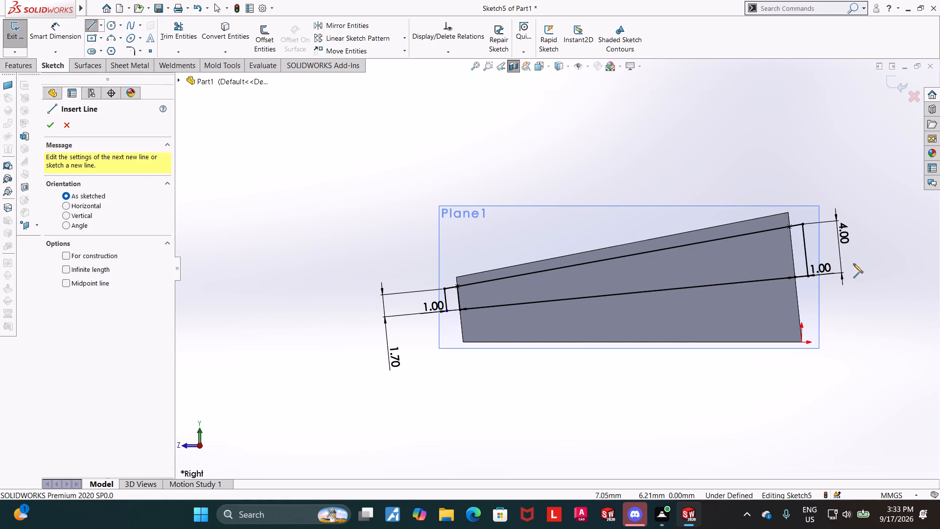
pyautogui.scroll(-2, 853, 264)
pyautogui.scroll(-1, 669, 215)
pyautogui.click(668, 201)
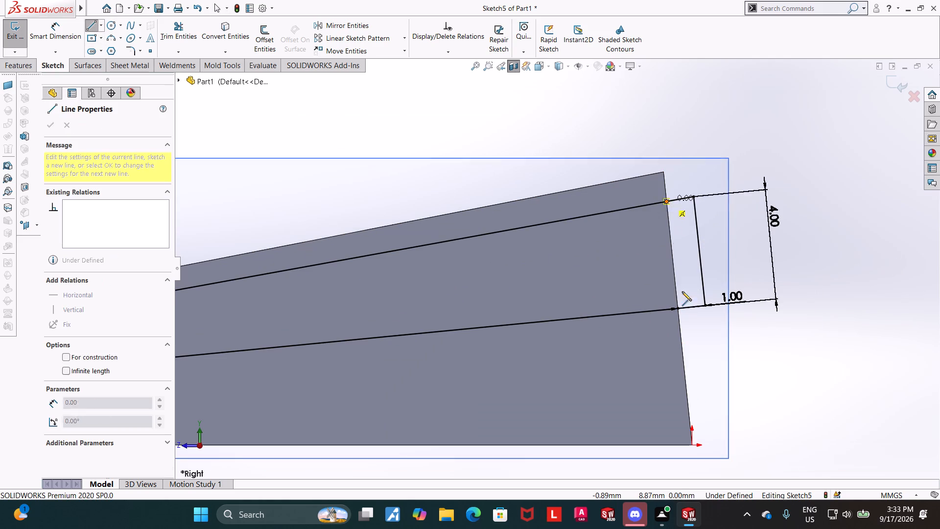
pyautogui.click(679, 308)
pyautogui.press('Escape')
pyautogui.press('Escape')
pyautogui.press('Escape')
pyautogui.press('Escape')
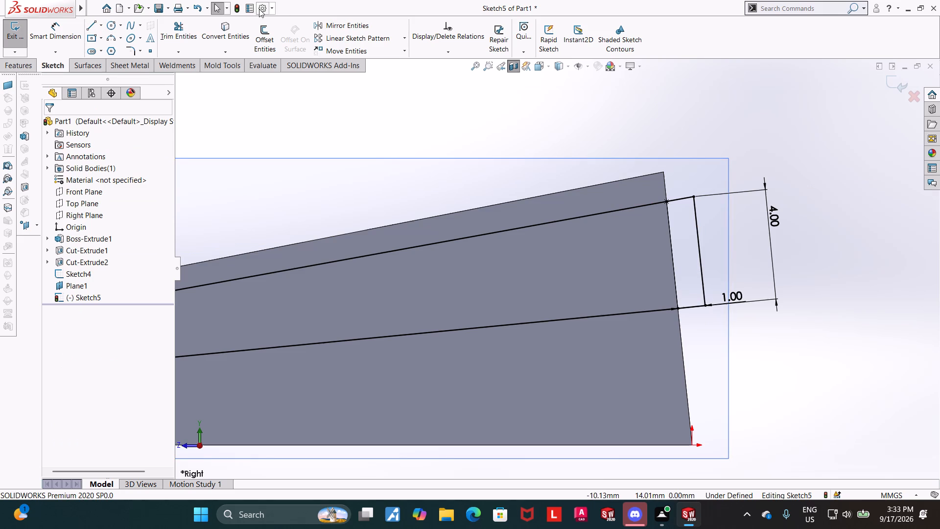
# Trim the large-end cross line and the slanted and center line overhangs outside the solid.
pyautogui.click(193, 27)
pyautogui.moveTo(718, 234); pyautogui.dragTo(690, 249)
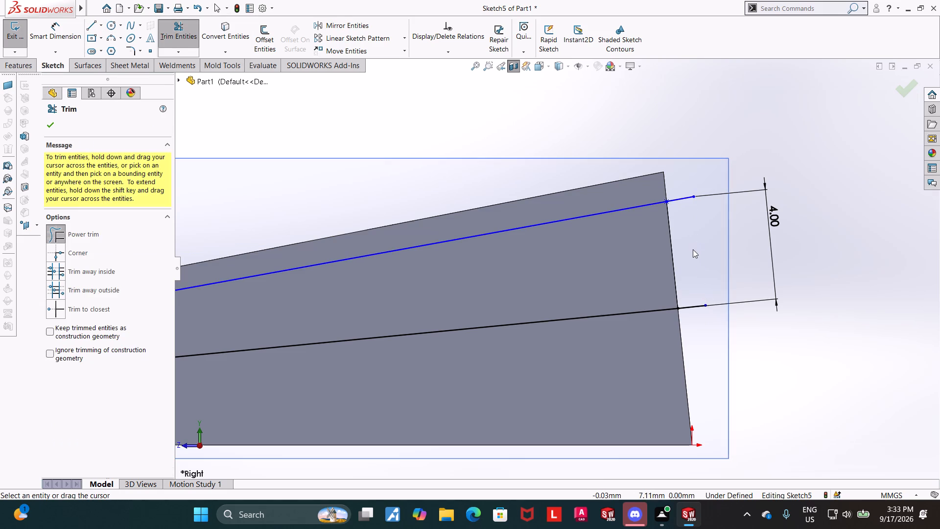
pyautogui.moveTo(696, 222); pyautogui.dragTo(682, 173)
pyautogui.moveTo(705, 271); pyautogui.dragTo(704, 331)
# Trim the small-end cross line and the slanted line's overhang outside the solid.
pyautogui.scroll(7, 685, 298)
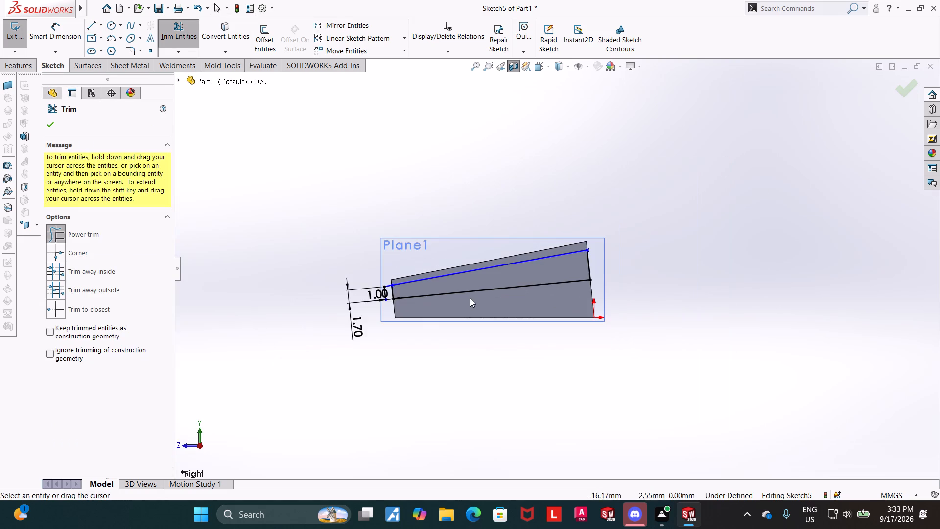
pyautogui.scroll(-6, 430, 298)
pyautogui.moveTo(380, 265); pyautogui.dragTo(359, 267)
pyautogui.moveTo(369, 221); pyautogui.dragTo(372, 253)
pyautogui.press('Escape')
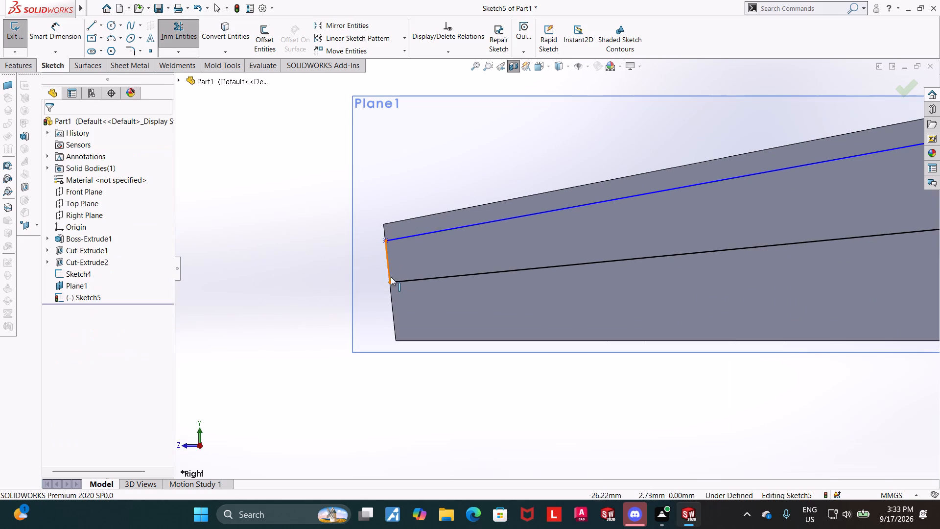
pyautogui.press('Escape')
pyautogui.press('Escape')
# Dimension the small-end edge line between the endpoints of the slanted line and the center line.
pyautogui.click(67, 28)
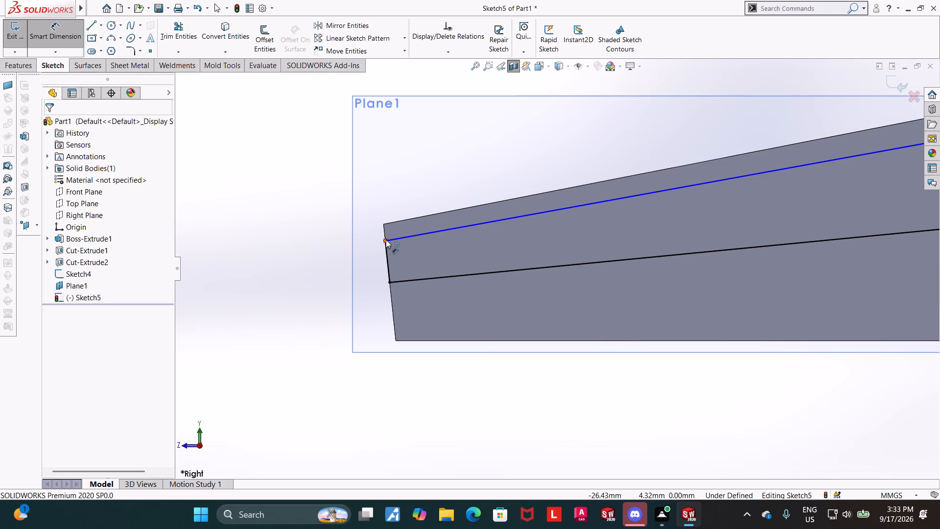
pyautogui.click(386, 240)
pyautogui.click(391, 283)
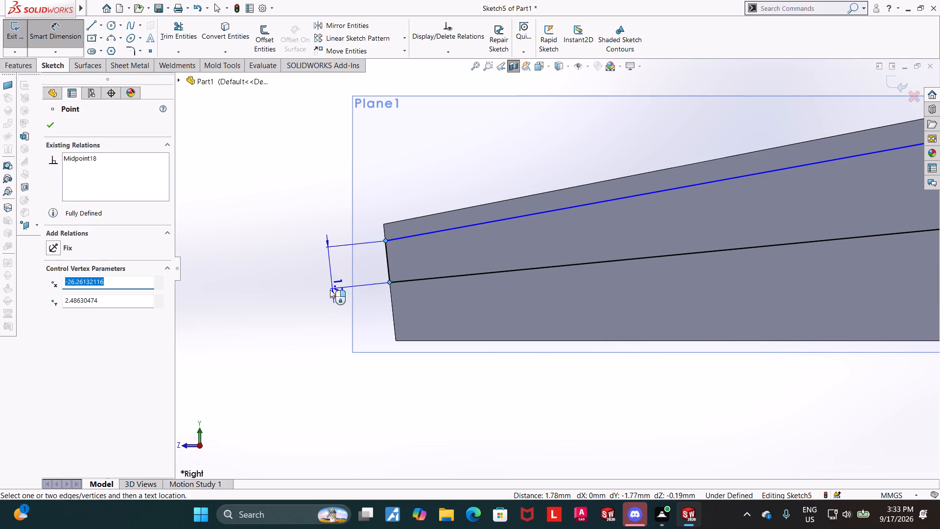
pyautogui.click(330, 289)
pyautogui.click(294, 275)
pyautogui.scroll(5, 292, 275)
pyautogui.press('Escape')
pyautogui.press('Escape')
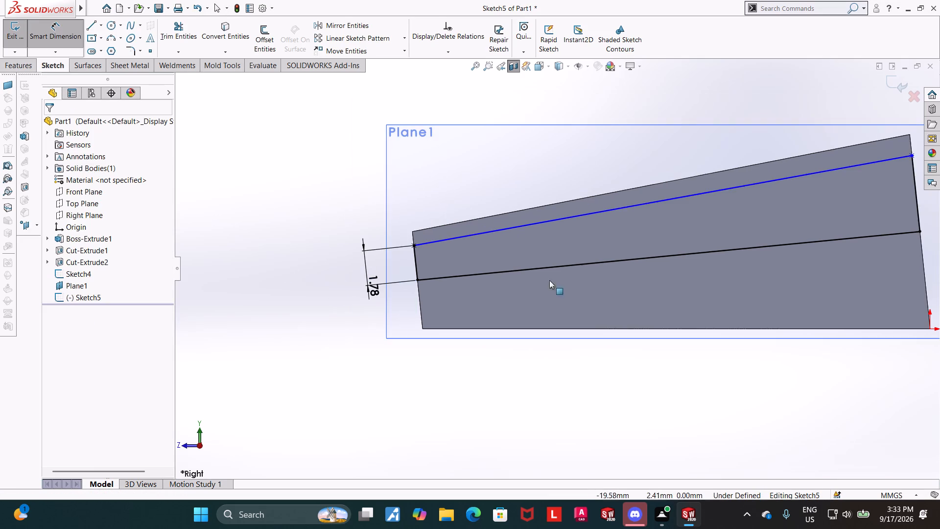
pyautogui.press('Escape')
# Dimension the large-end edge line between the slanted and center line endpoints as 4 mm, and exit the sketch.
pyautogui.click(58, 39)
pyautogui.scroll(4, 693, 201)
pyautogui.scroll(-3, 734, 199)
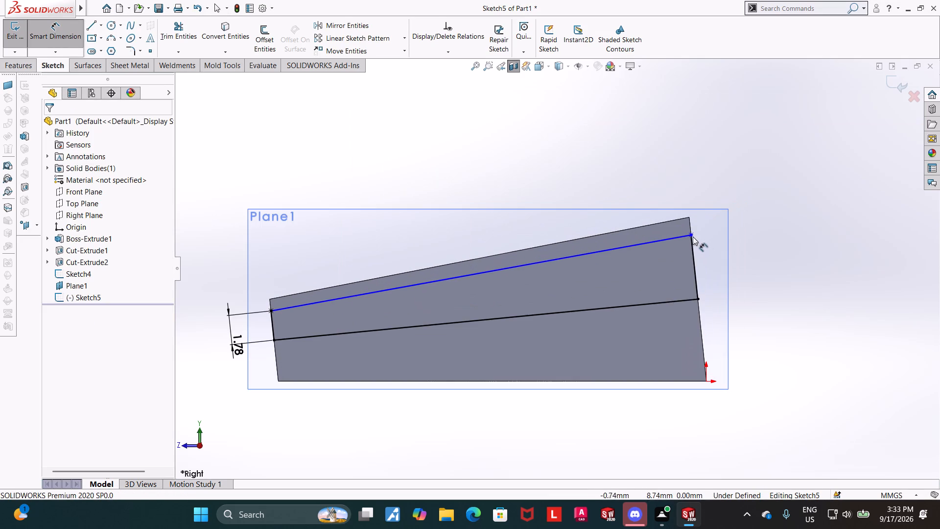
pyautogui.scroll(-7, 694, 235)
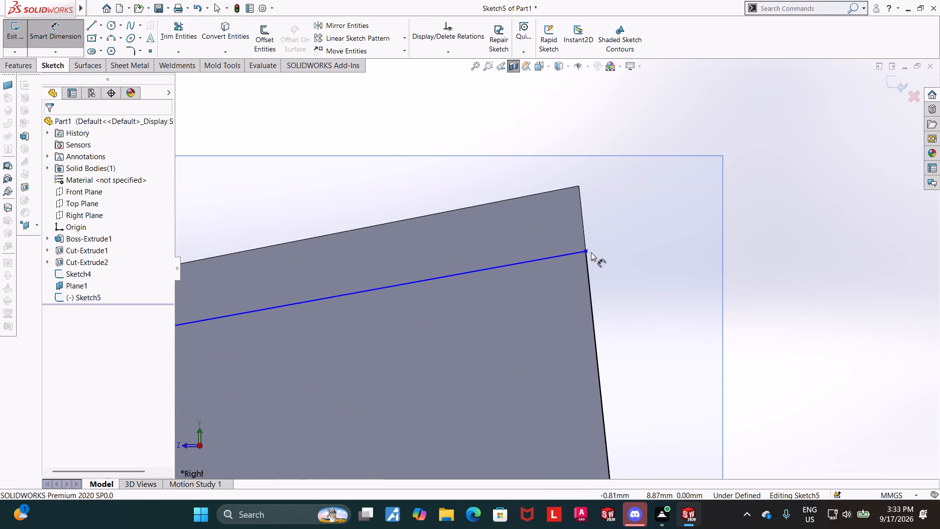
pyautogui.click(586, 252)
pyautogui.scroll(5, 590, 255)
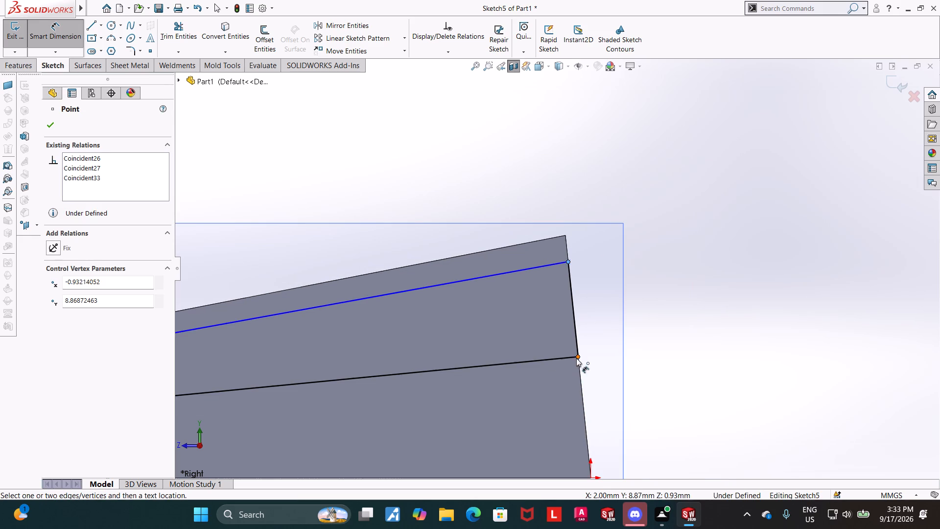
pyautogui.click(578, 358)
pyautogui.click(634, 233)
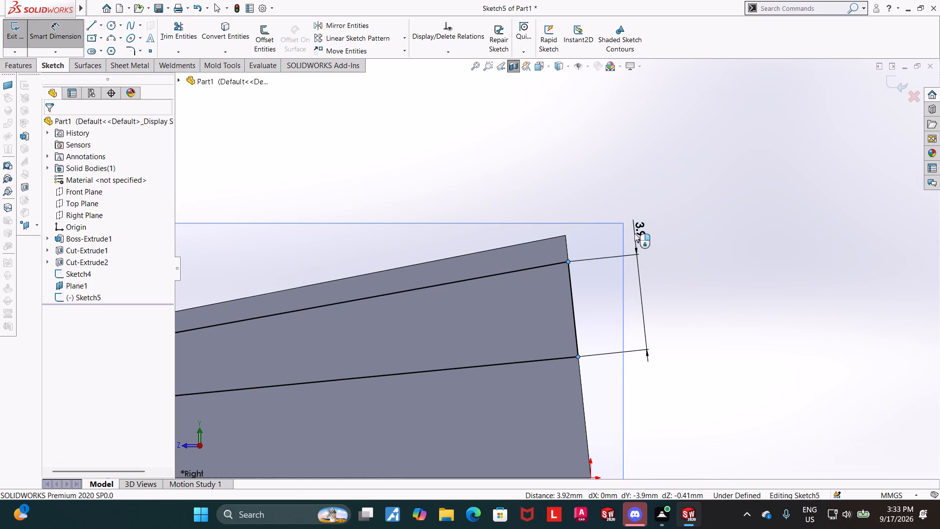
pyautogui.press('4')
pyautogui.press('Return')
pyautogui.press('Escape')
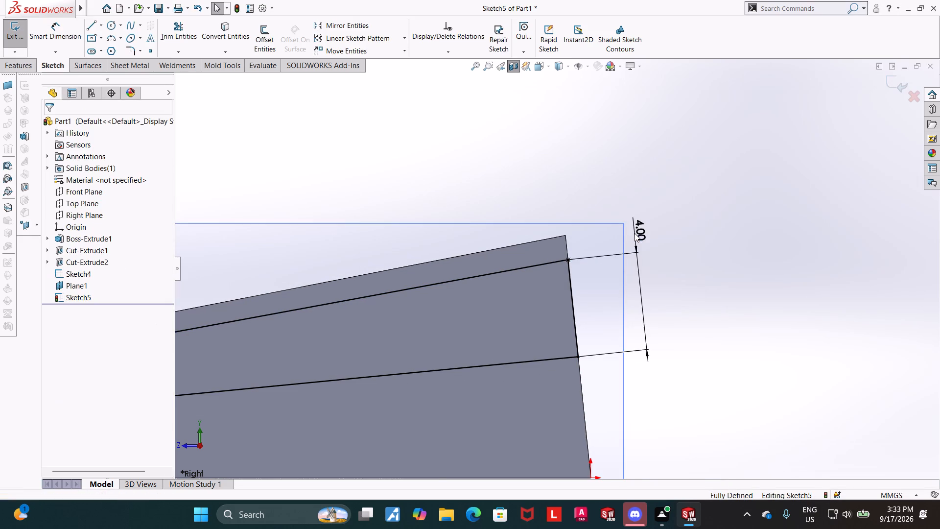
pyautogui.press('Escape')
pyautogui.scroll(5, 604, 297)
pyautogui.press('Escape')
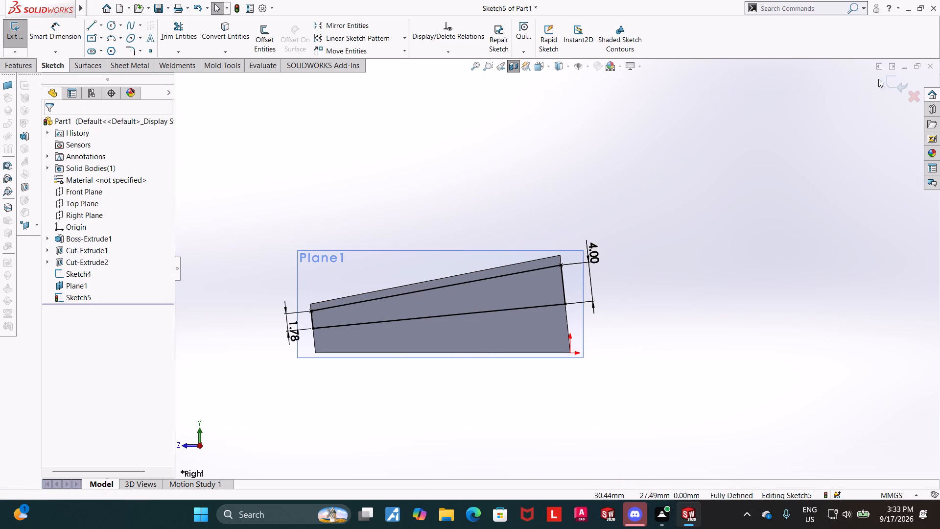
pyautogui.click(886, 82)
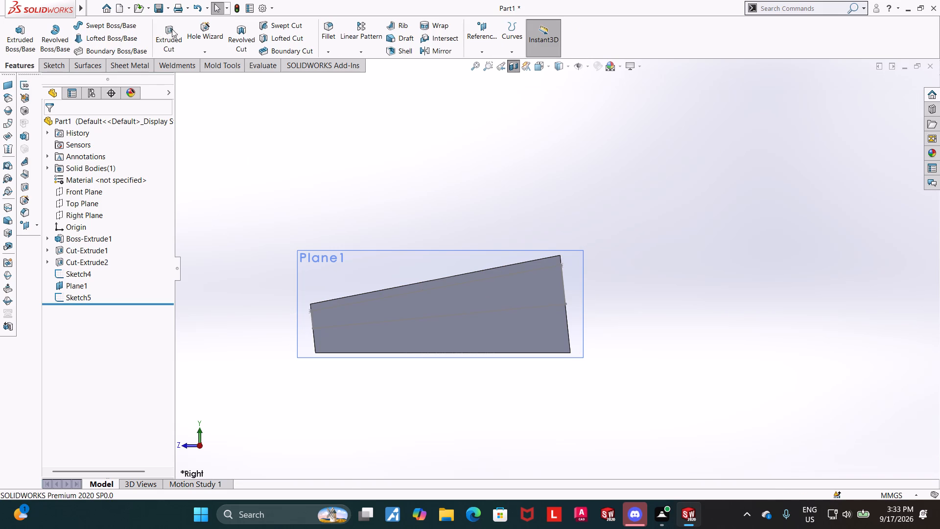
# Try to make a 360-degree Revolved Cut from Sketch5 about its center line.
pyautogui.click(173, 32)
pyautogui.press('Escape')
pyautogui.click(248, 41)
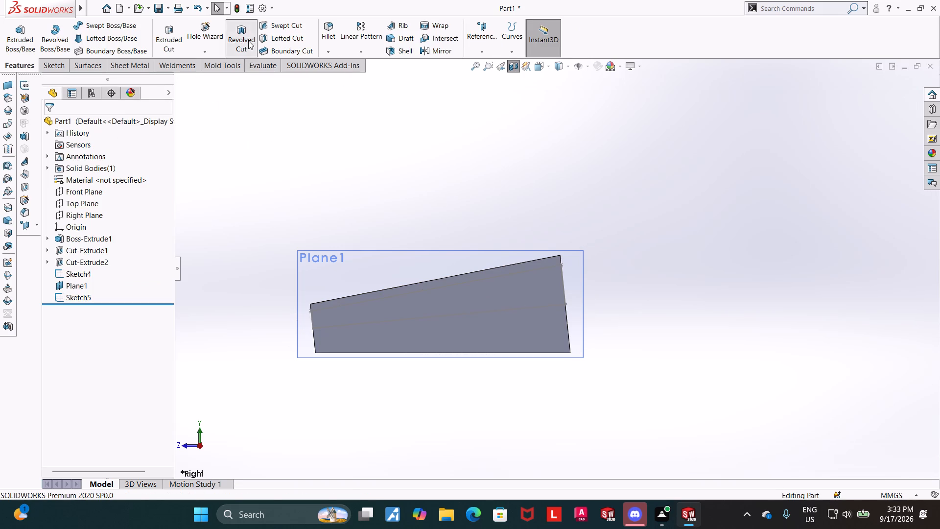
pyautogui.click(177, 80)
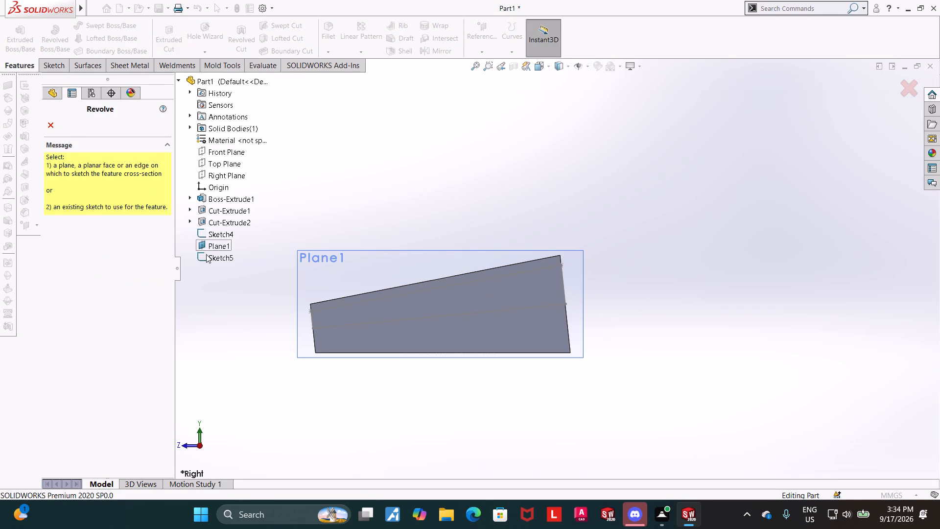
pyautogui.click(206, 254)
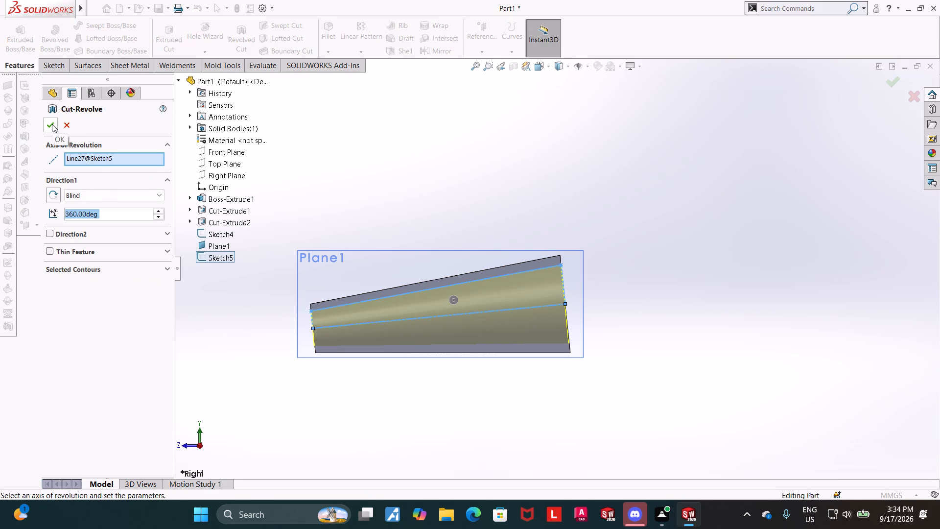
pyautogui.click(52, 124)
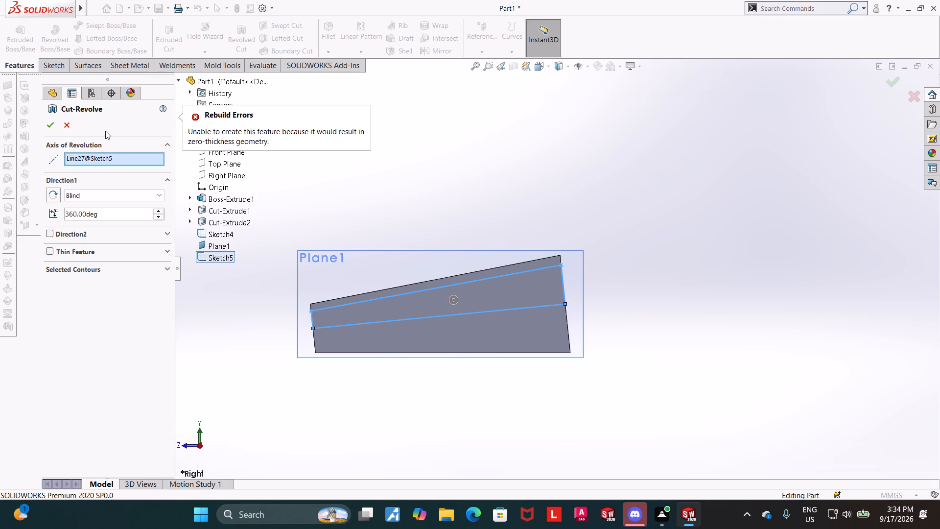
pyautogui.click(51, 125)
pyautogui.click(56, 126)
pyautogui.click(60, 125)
# Reopen Sketch5 and undo the edge-line dimensions, the trims at both ends and the large-end edge line.
pyautogui.click(81, 298)
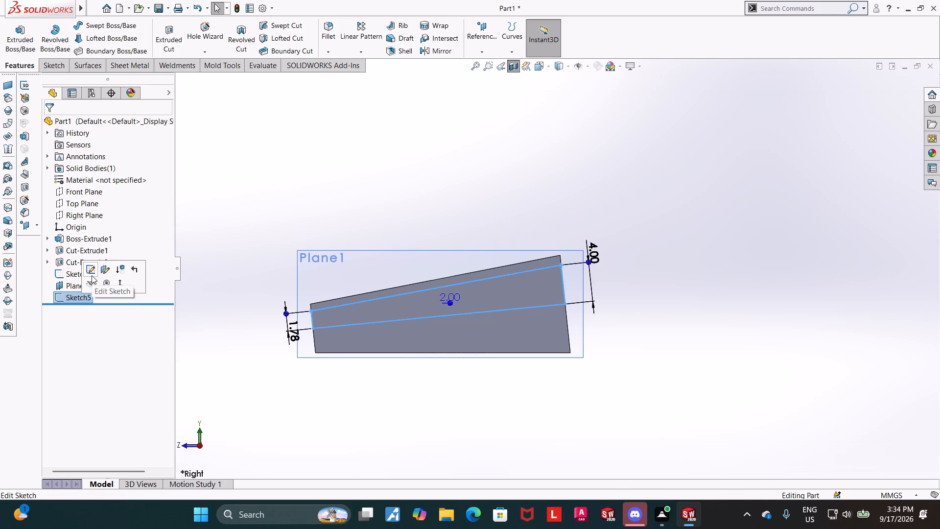
pyautogui.click(92, 275)
pyautogui.scroll(-1, 497, 294)
pyautogui.hotkey('ctrl', 'z')
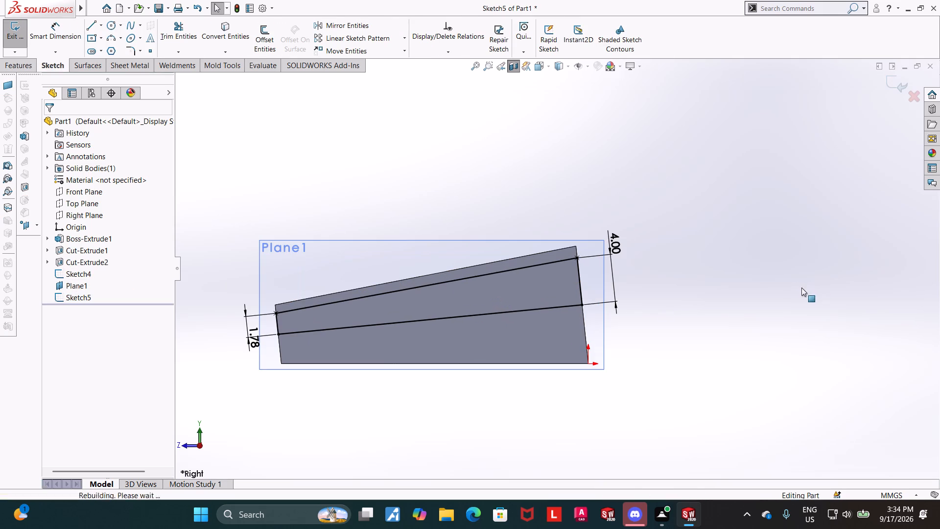
pyautogui.hotkey('ctrl', 'z')
pyautogui.hotkey('ctrl', 'z')
pyautogui.hotkey('ctrl', 'z')
pyautogui.hotkey('ctrl', 'z')
pyautogui.hotkey('ctrl', 'z')
pyautogui.hotkey('ctrl', 'z')
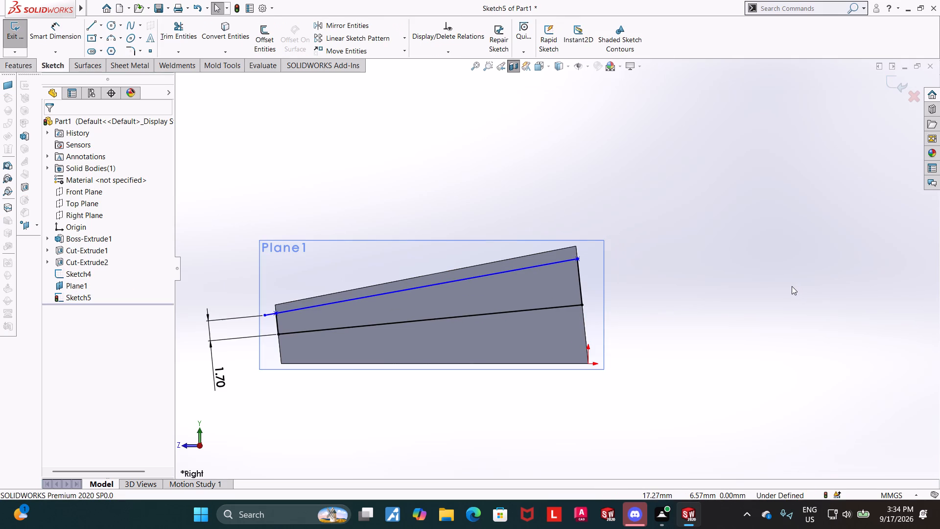
pyautogui.hotkey('ctrl', 'z')
pyautogui.hotkey('ctrl', 'z')
pyautogui.hotkey('ctrl', 'z')
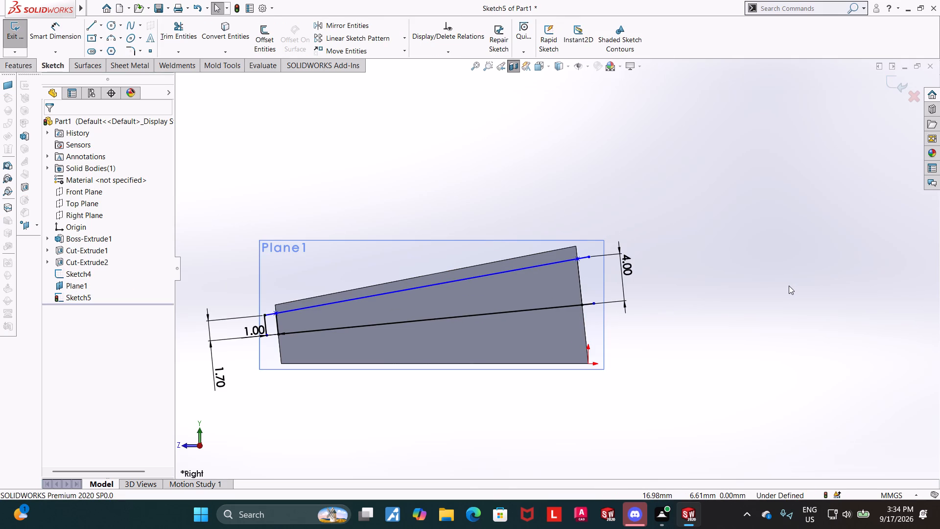
pyautogui.hotkey('ctrl', 'z')
pyautogui.press('Escape')
pyautogui.press('Escape')
pyautogui.press('Escape')
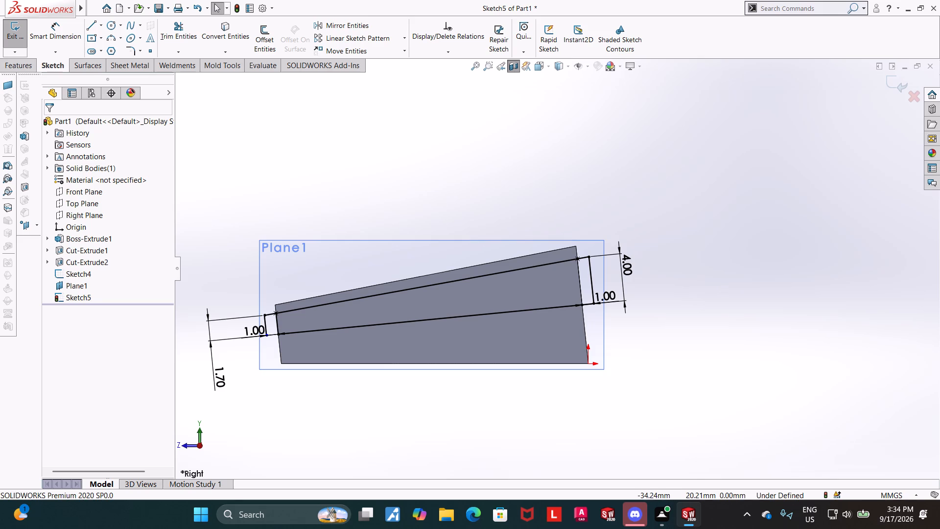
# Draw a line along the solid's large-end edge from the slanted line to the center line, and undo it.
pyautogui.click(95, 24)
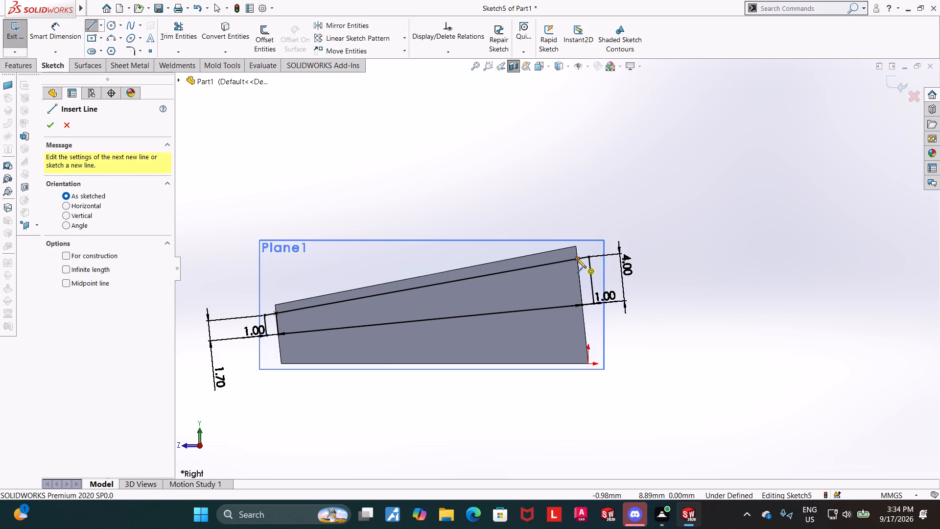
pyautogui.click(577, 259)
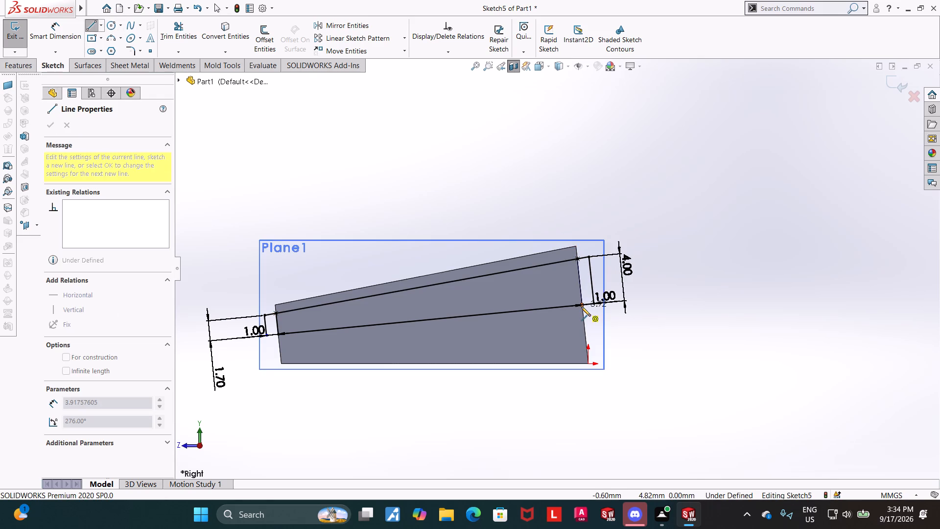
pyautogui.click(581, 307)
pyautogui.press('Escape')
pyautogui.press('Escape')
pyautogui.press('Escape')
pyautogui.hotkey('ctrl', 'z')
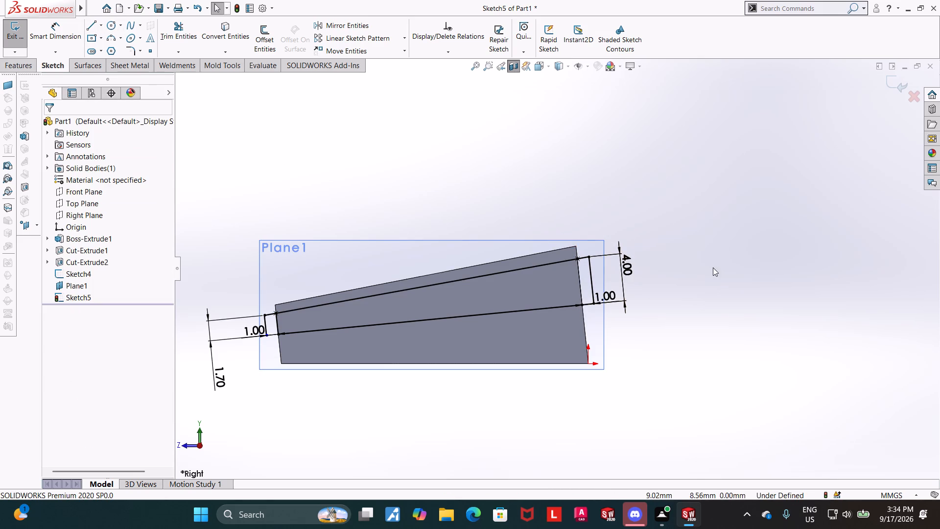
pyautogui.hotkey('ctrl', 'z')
# Delete the 4 mm dimension of the cross line outside the solid's large end.
pyautogui.scroll(-3, 637, 262)
pyautogui.press('Escape')
pyautogui.press('Escape')
pyautogui.rightClick(602, 268)
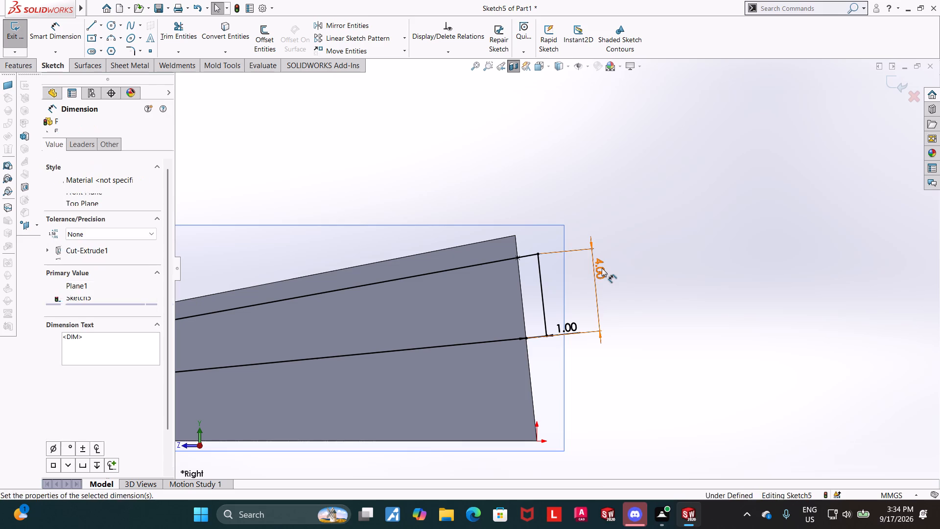
pyautogui.click(621, 380)
pyautogui.press('Escape')
pyautogui.press('Escape')
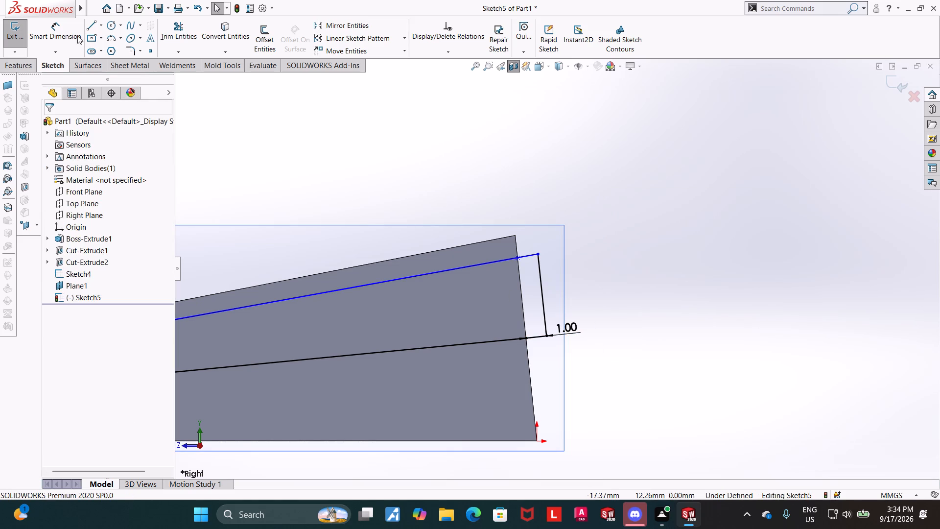
# Dimension the distance between the slanted line and center line points on the solid's large-end edge as 4 mm.
pyautogui.click(72, 32)
pyautogui.click(516, 258)
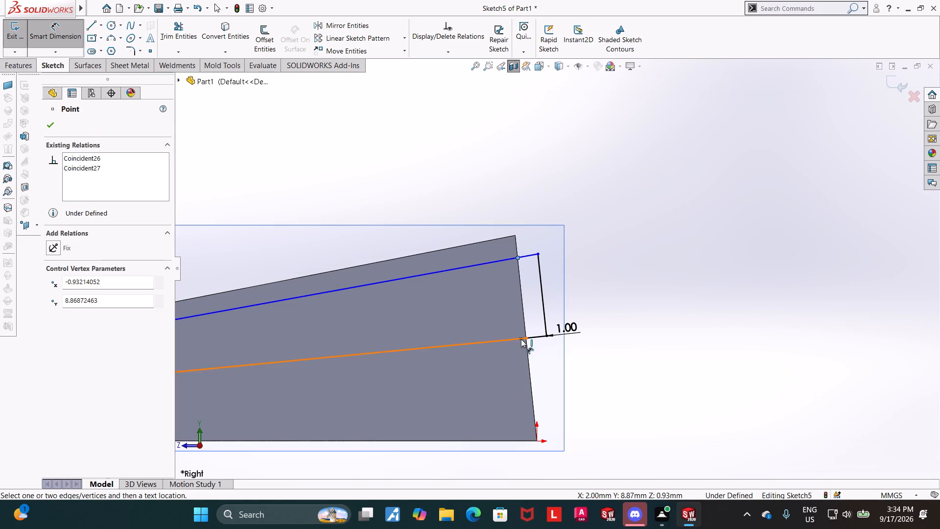
pyautogui.click(525, 339)
pyautogui.click(593, 237)
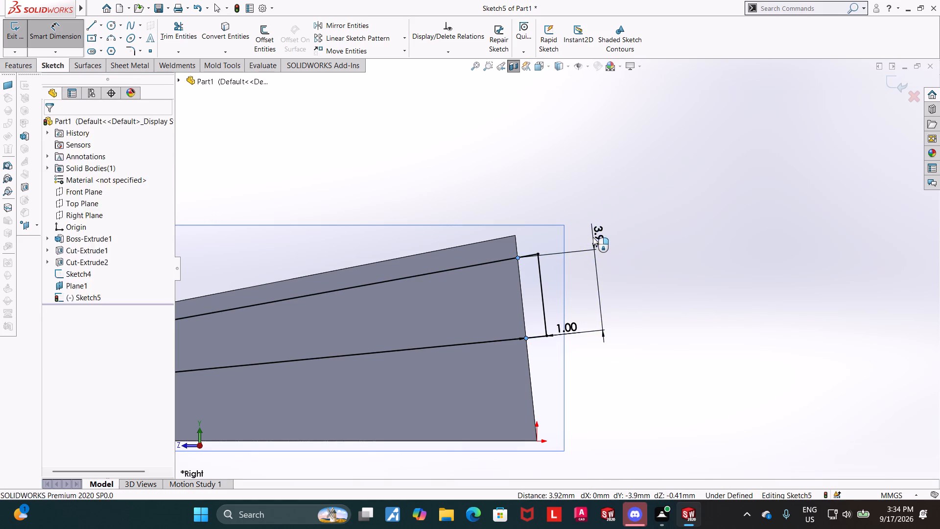
pyautogui.press('4')
pyautogui.press('Return')
pyautogui.press('Escape')
pyautogui.press('Escape')
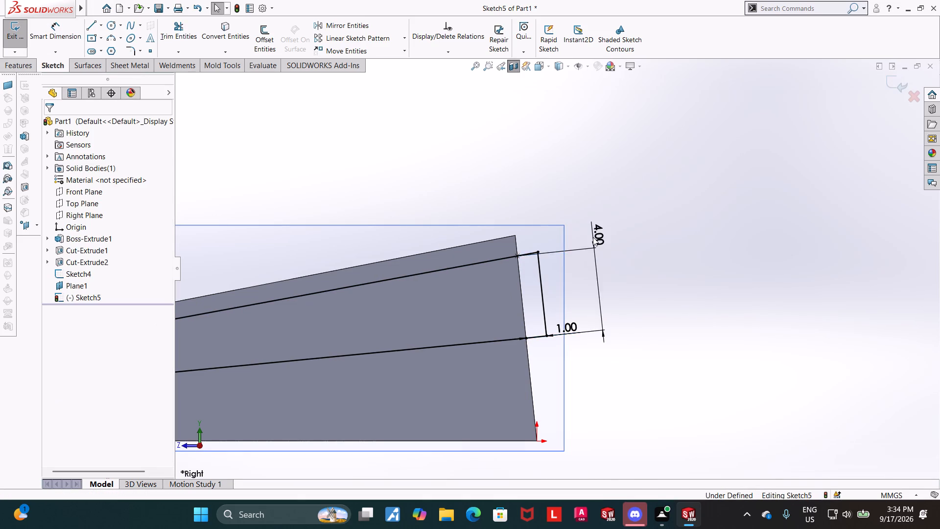
pyautogui.press('Escape')
# Delete the 1.70 mm dimension of the cross line outside the solid's small end.
pyautogui.scroll(4, 626, 296)
pyautogui.scroll(-2, 312, 296)
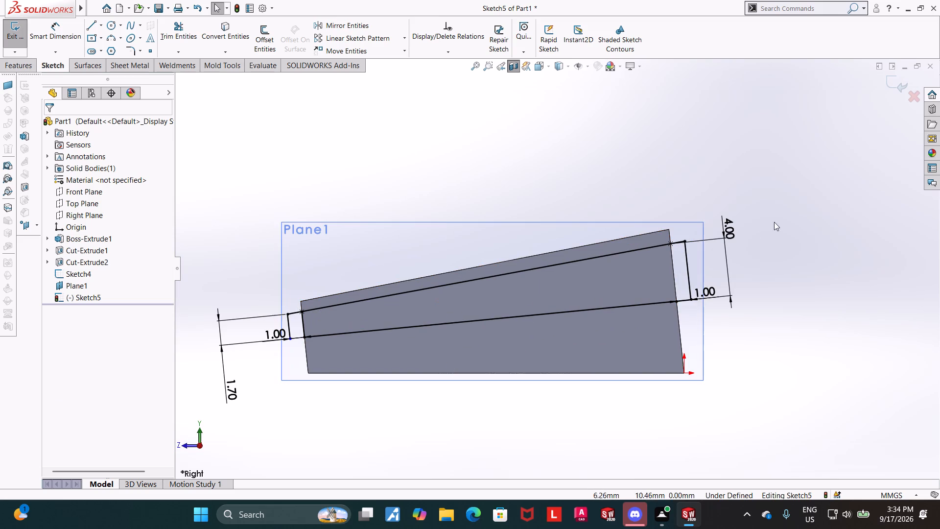
pyautogui.scroll(-2, 744, 234)
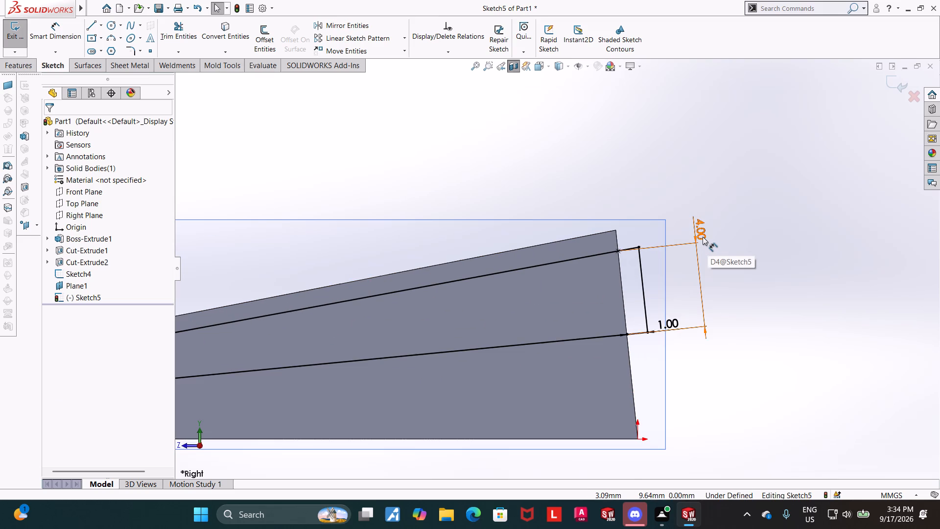
pyautogui.scroll(4, 729, 282)
pyautogui.press('Escape')
pyautogui.press('Escape')
pyautogui.scroll(-3, 366, 313)
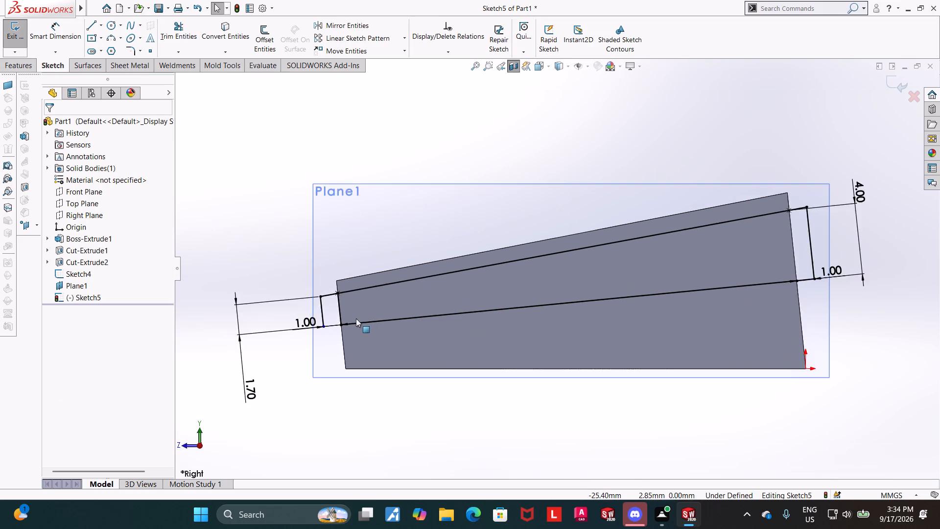
pyautogui.scroll(-5, 349, 318)
pyautogui.rightClick(327, 313)
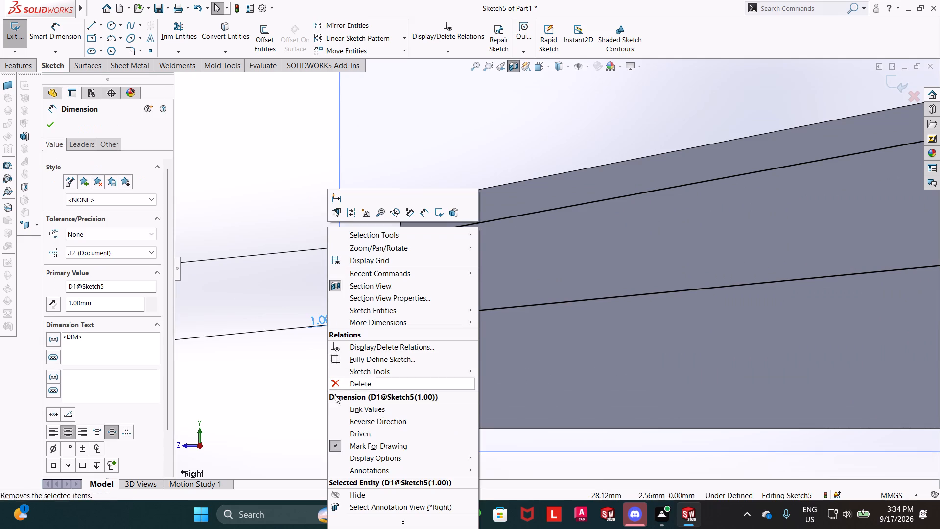
pyautogui.press('Escape')
pyautogui.scroll(4, 316, 368)
pyautogui.click(416, 329)
pyautogui.rightClick(373, 371)
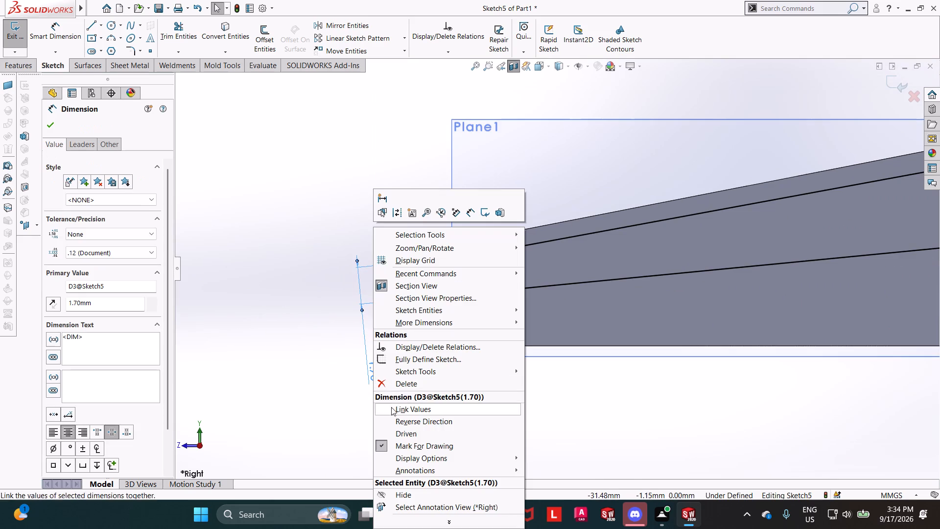
pyautogui.click(402, 387)
pyautogui.press('Escape')
pyautogui.press('Escape')
pyautogui.press('Escape')
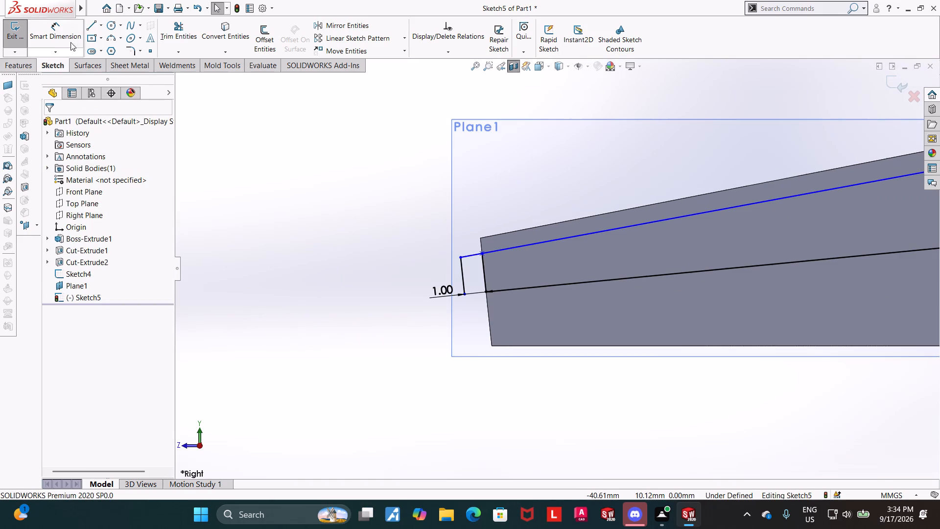
# Dimension the distance between the slanted line and center line points on the solid's small-end edge as 1.7 mm.
pyautogui.click(68, 34)
pyautogui.click(481, 253)
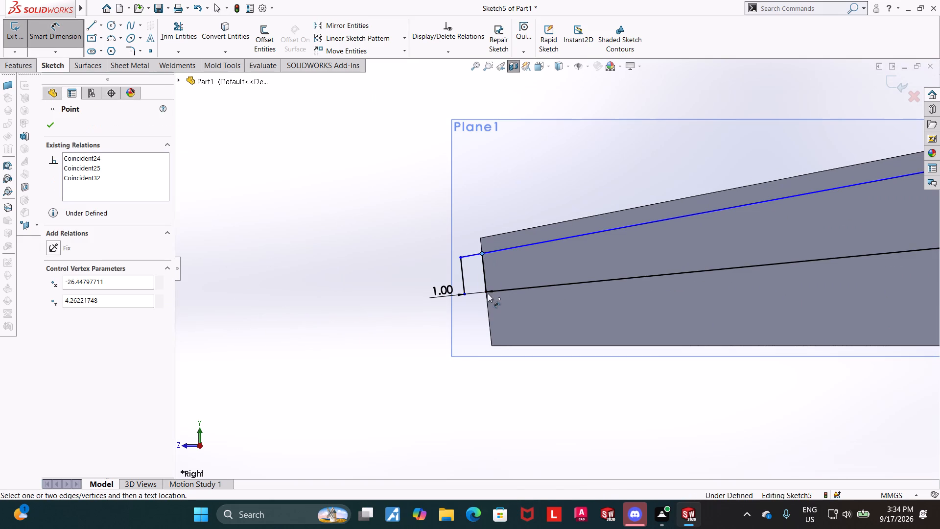
pyautogui.click(486, 291)
pyautogui.click(380, 297)
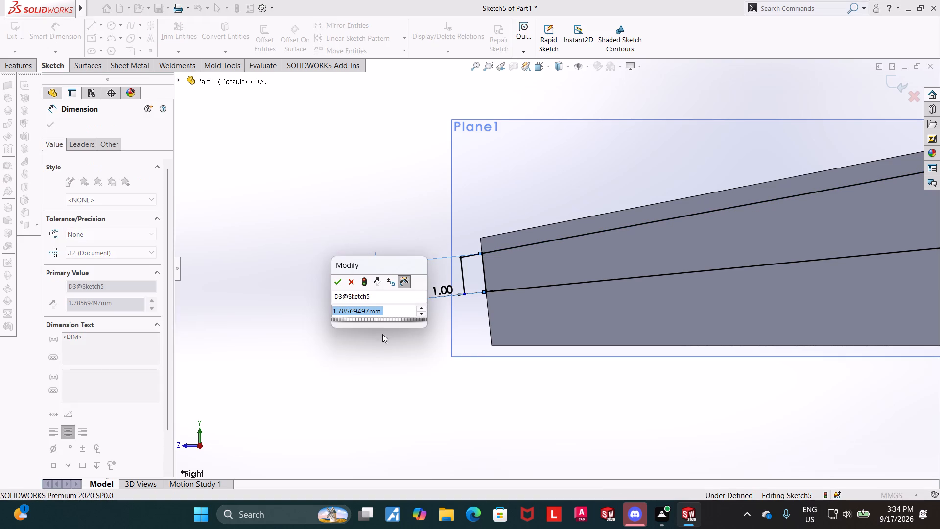
pyautogui.write('1.7')
pyautogui.press('Return')
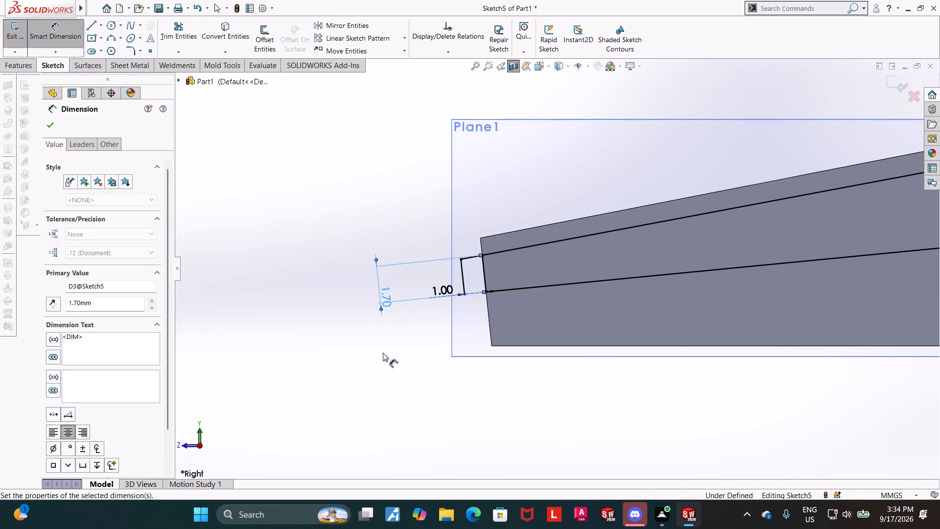
pyautogui.press('Escape')
pyautogui.press('Escape')
pyautogui.scroll(8, 390, 252)
pyautogui.scroll(-3, 728, 225)
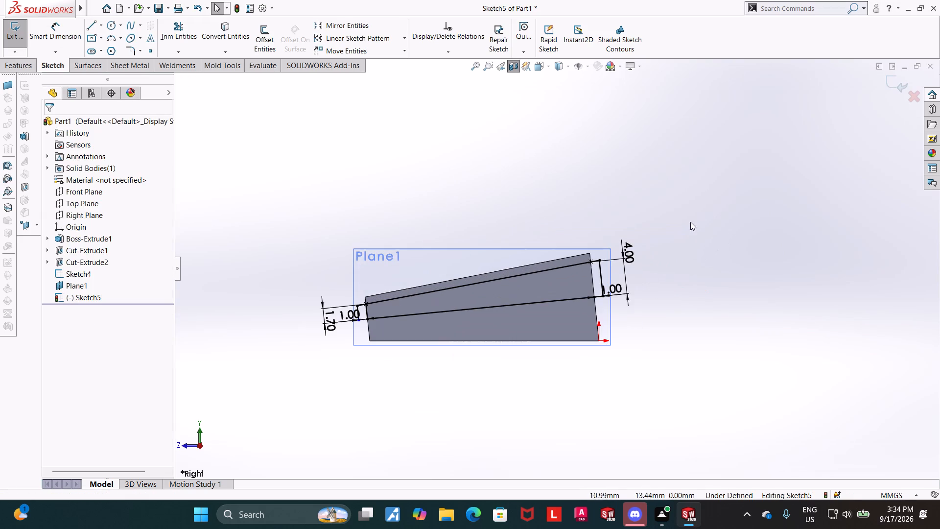
# Apply a coincident relation between the slanted line and its point on the solid's small-end edge.
pyautogui.press('Escape')
pyautogui.scroll(-2, 529, 294)
pyautogui.press('Escape')
pyautogui.press('Escape')
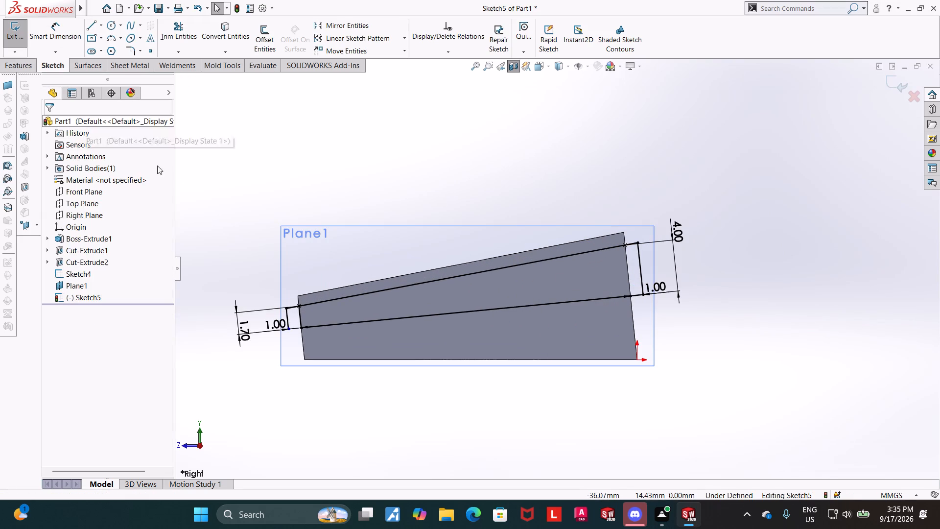
pyautogui.scroll(-6, 337, 328)
pyautogui.scroll(-6, 338, 220)
pyautogui.scroll(13, 458, 273)
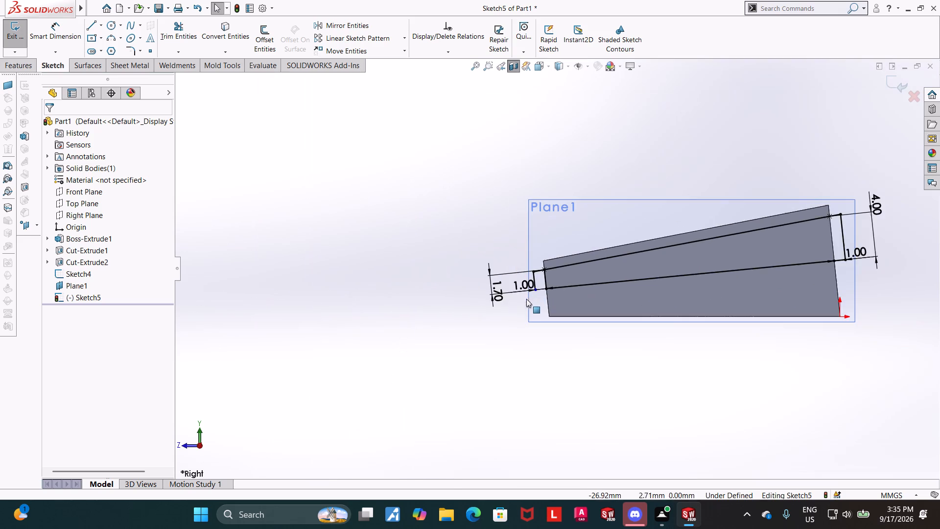
pyautogui.scroll(4, 576, 284)
pyautogui.scroll(-6, 588, 275)
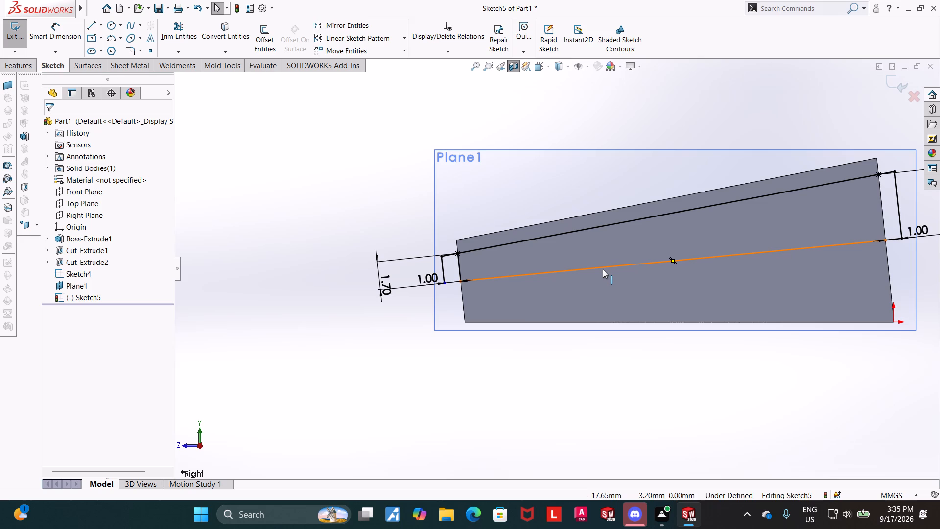
pyautogui.scroll(-8, 466, 249)
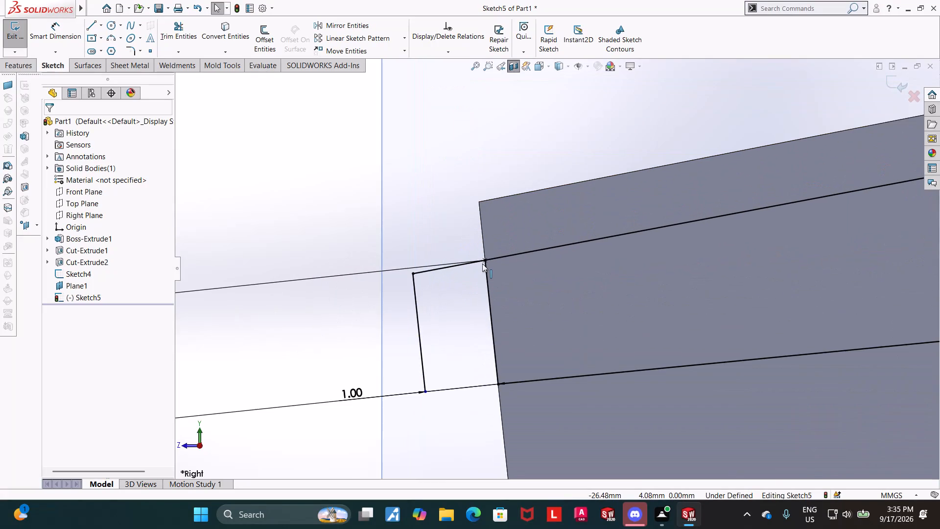
pyautogui.scroll(-4, 492, 261)
pyautogui.click(497, 261)
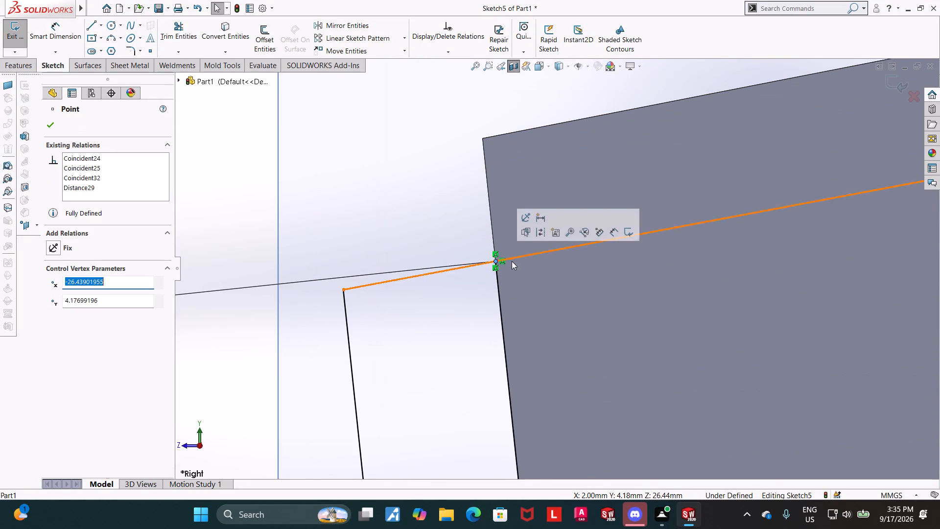
pyautogui.keyDown('ctrl'); pyautogui.click(519, 258); pyautogui.keyUp('ctrl')
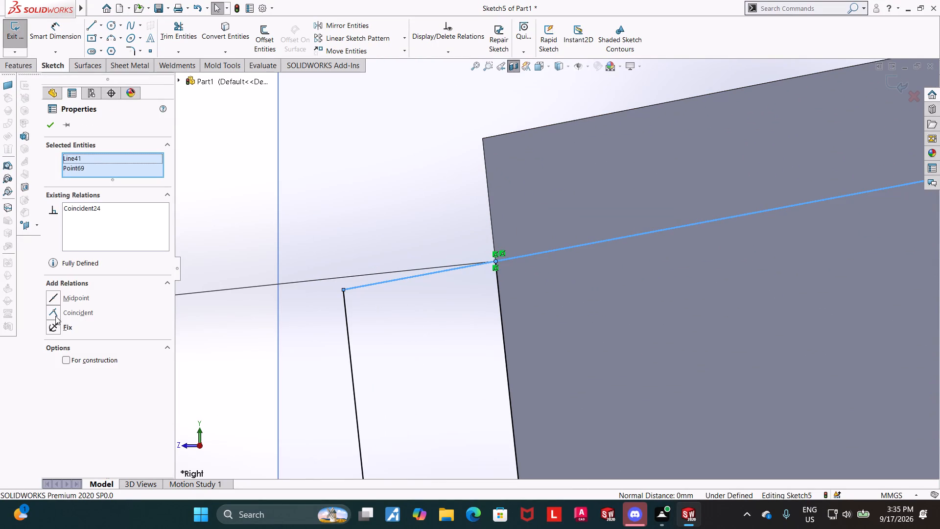
pyautogui.click(55, 316)
pyautogui.click(48, 123)
# Apply a coincident relation between the slanted line and its point on the solid's large-end edge.
pyautogui.scroll(16, 332, 226)
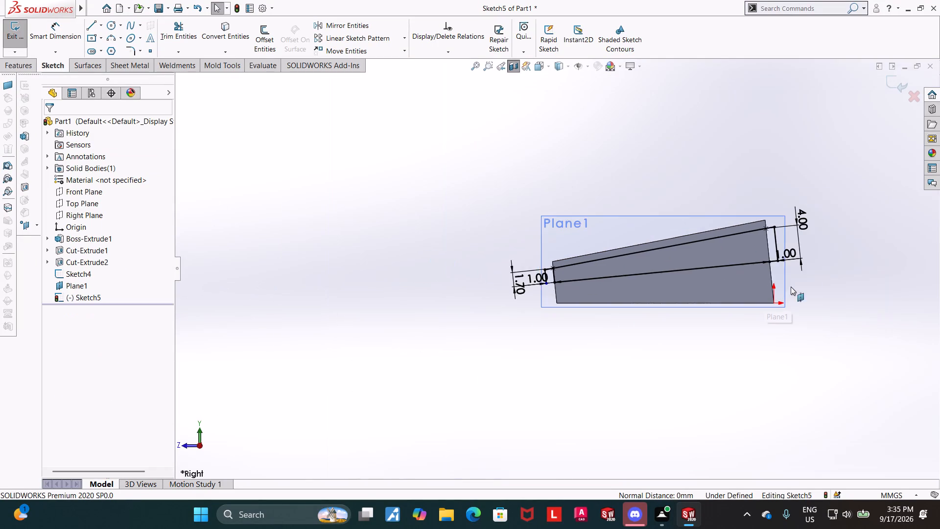
pyautogui.scroll(-12, 769, 228)
pyautogui.click(567, 268)
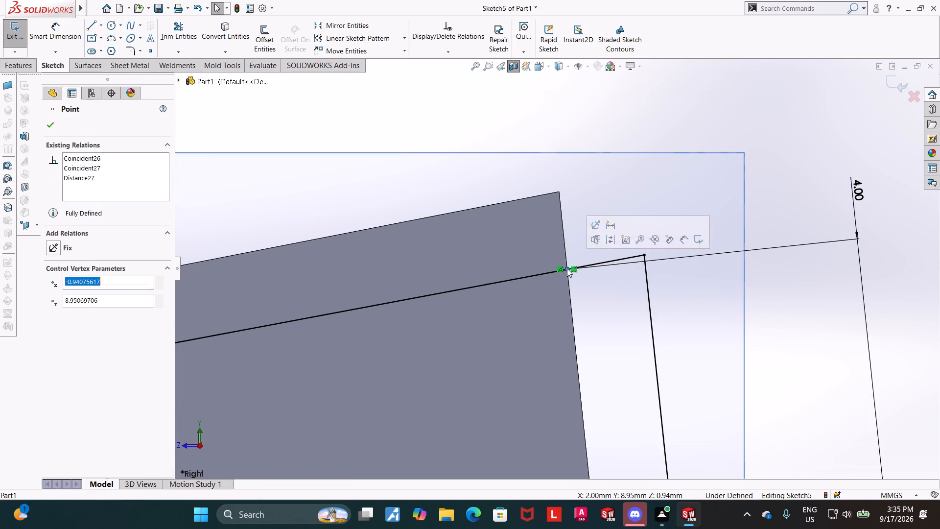
pyautogui.keyDown('ctrl'); pyautogui.click(536, 276); pyautogui.keyUp('ctrl')
pyautogui.click(57, 315)
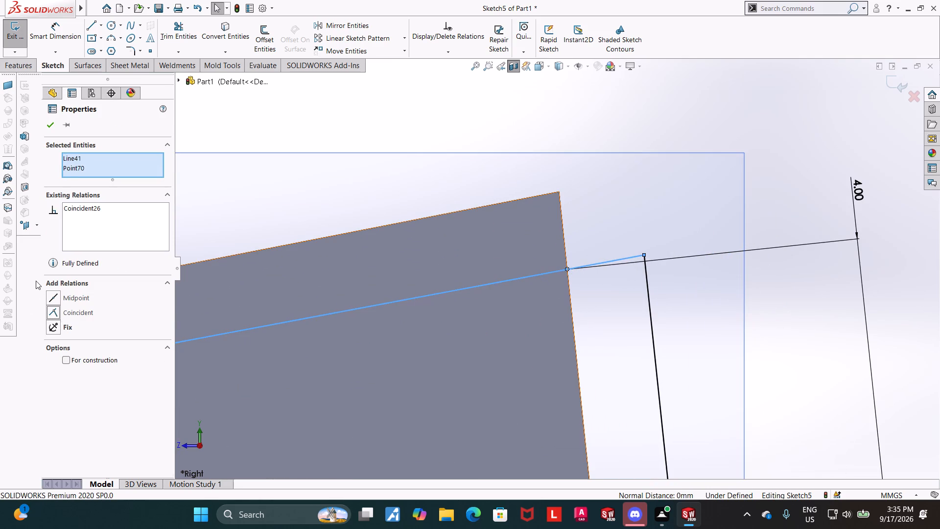
pyautogui.click(50, 128)
pyautogui.scroll(14, 426, 259)
pyautogui.press('Escape')
pyautogui.press('Escape')
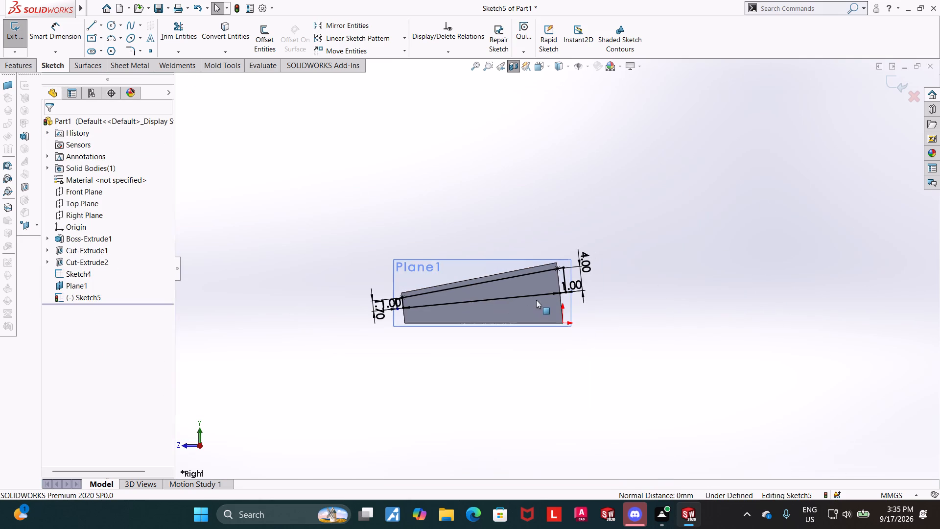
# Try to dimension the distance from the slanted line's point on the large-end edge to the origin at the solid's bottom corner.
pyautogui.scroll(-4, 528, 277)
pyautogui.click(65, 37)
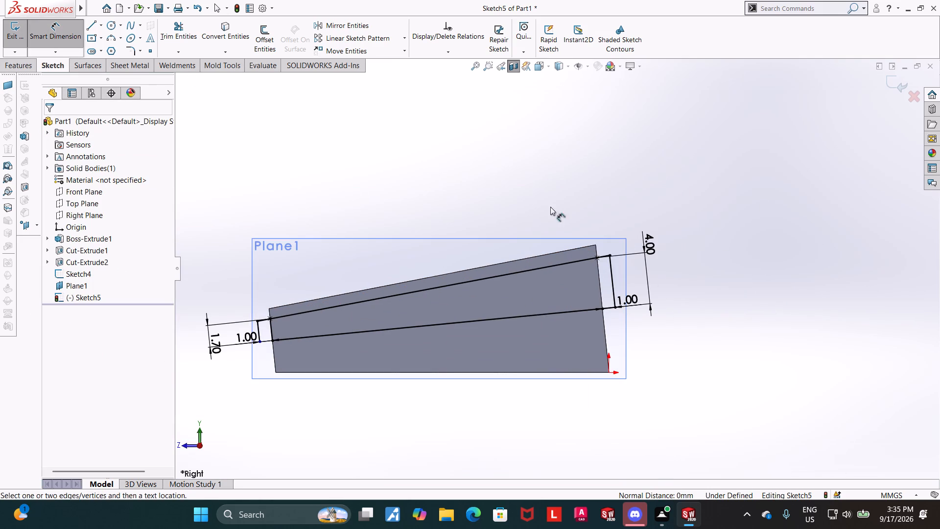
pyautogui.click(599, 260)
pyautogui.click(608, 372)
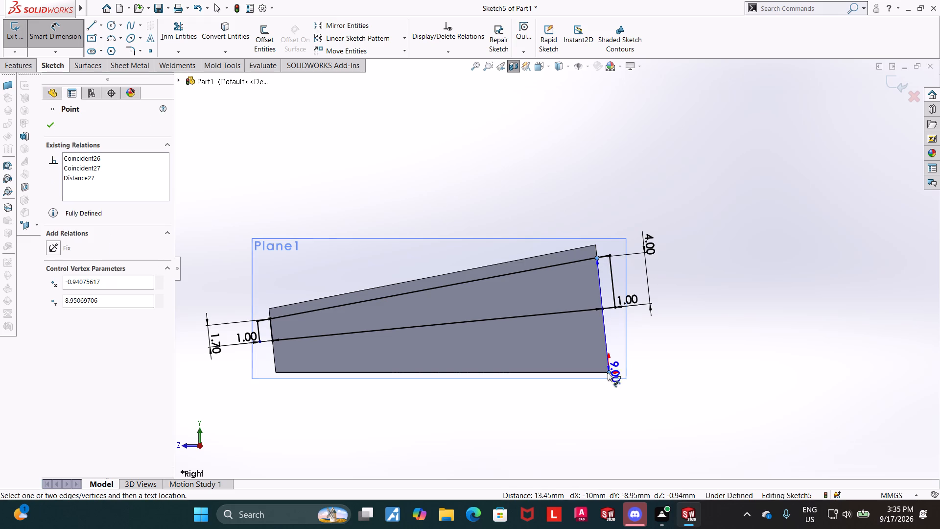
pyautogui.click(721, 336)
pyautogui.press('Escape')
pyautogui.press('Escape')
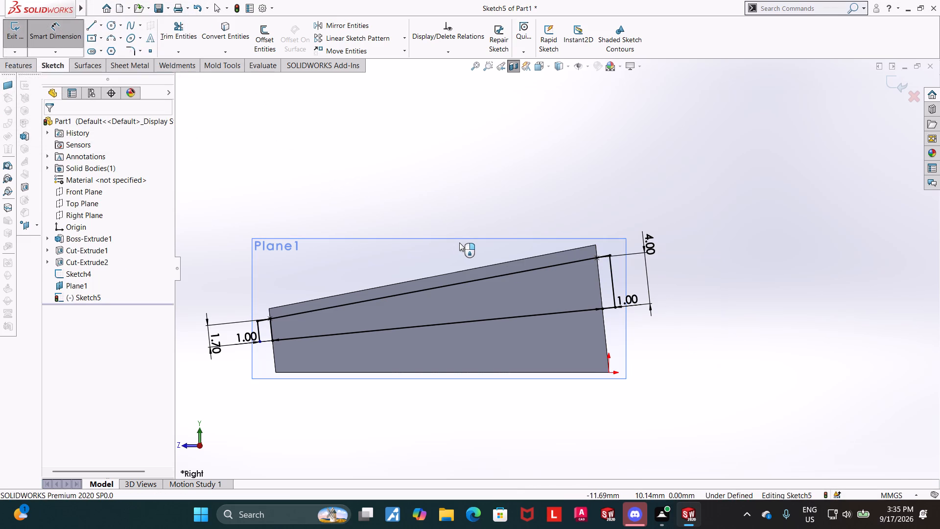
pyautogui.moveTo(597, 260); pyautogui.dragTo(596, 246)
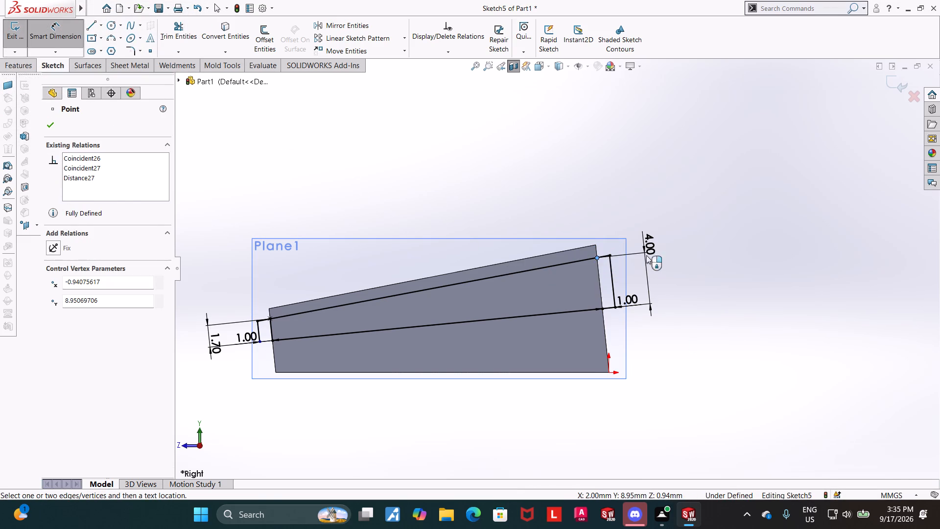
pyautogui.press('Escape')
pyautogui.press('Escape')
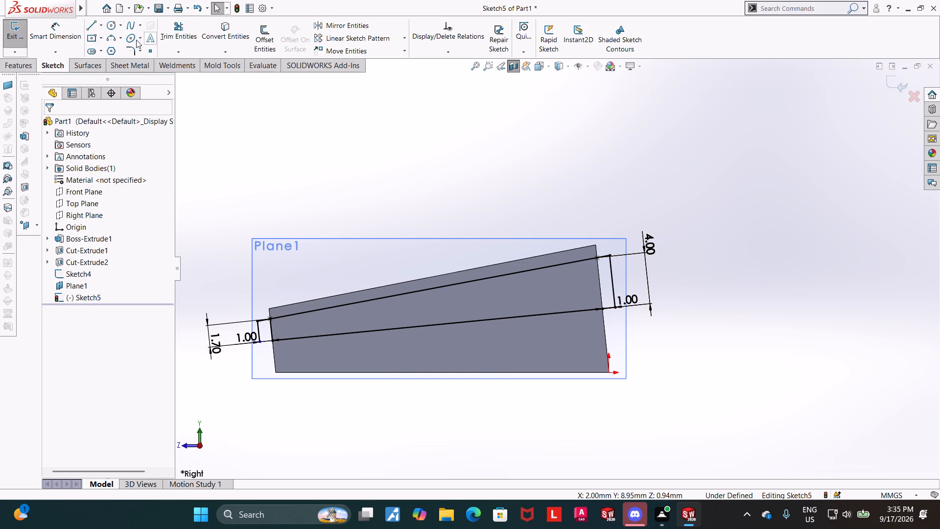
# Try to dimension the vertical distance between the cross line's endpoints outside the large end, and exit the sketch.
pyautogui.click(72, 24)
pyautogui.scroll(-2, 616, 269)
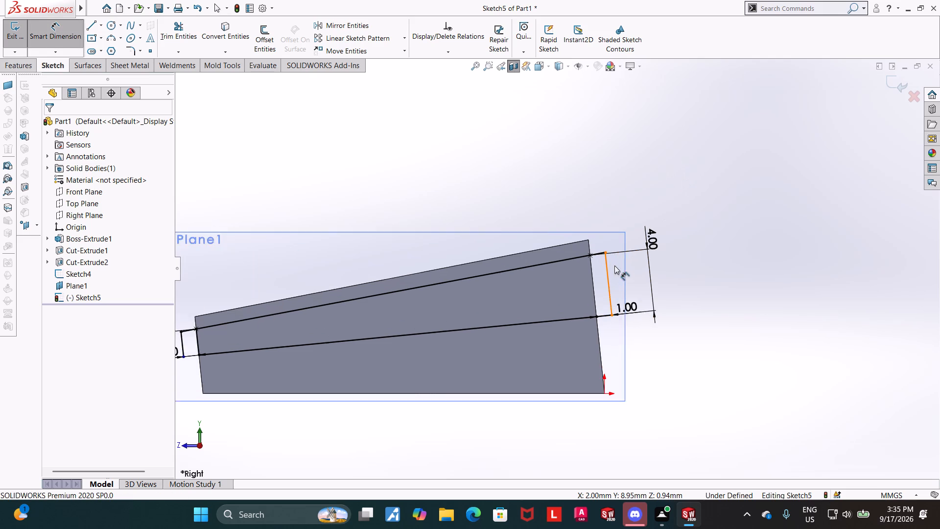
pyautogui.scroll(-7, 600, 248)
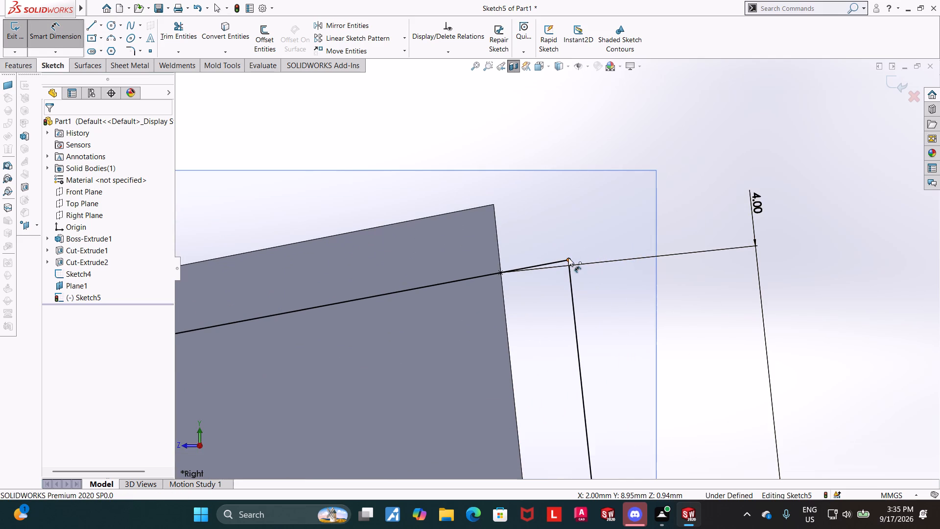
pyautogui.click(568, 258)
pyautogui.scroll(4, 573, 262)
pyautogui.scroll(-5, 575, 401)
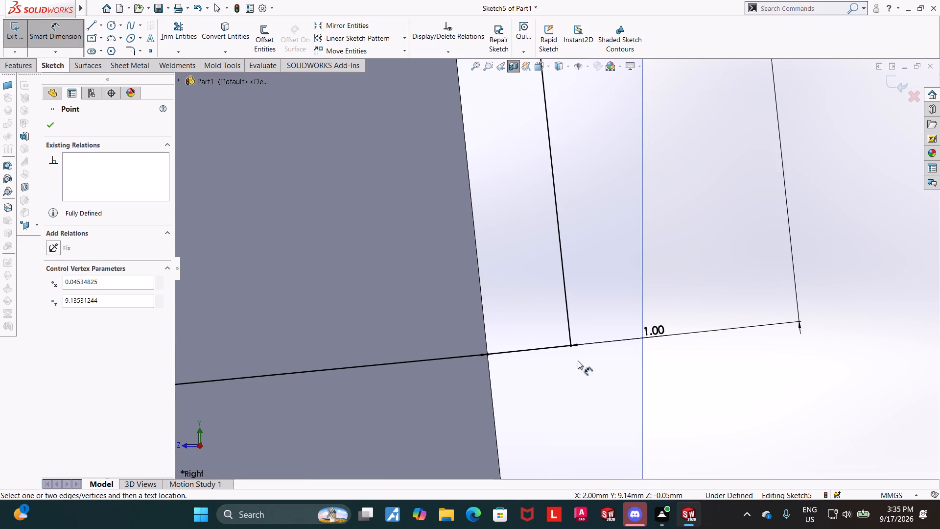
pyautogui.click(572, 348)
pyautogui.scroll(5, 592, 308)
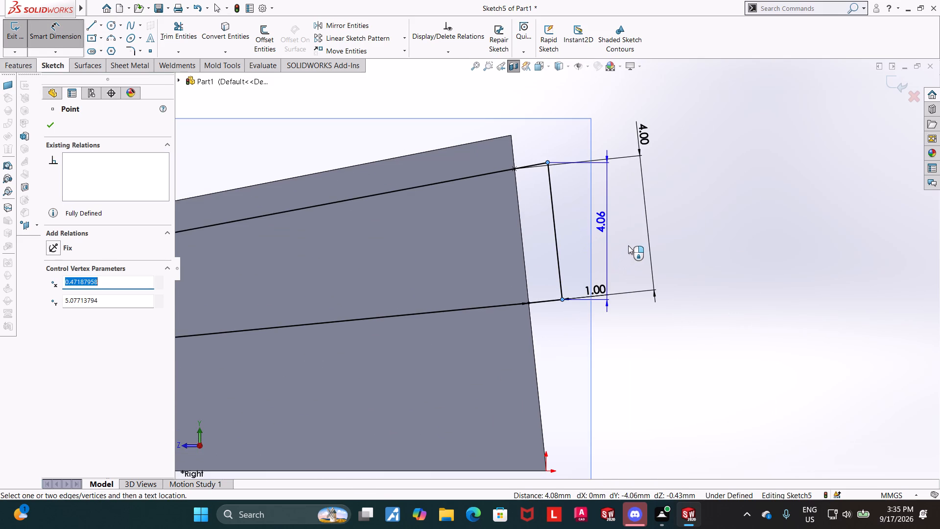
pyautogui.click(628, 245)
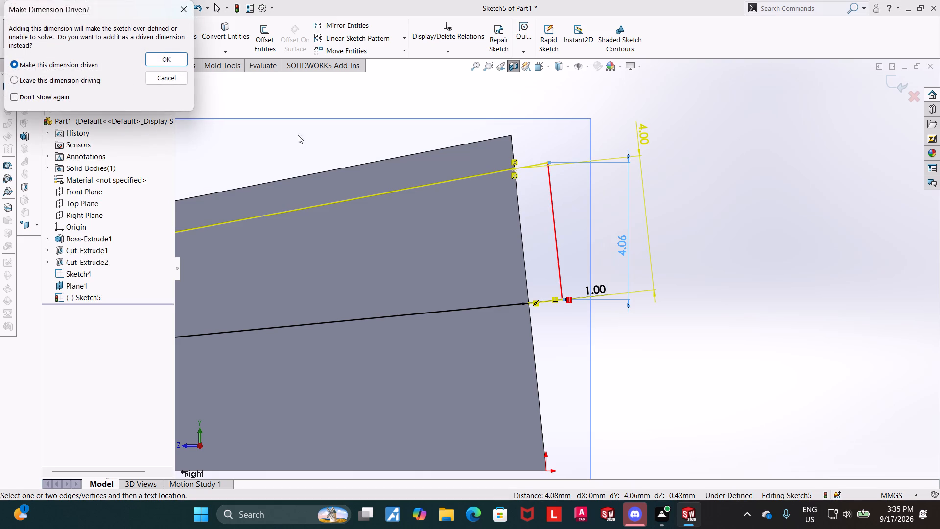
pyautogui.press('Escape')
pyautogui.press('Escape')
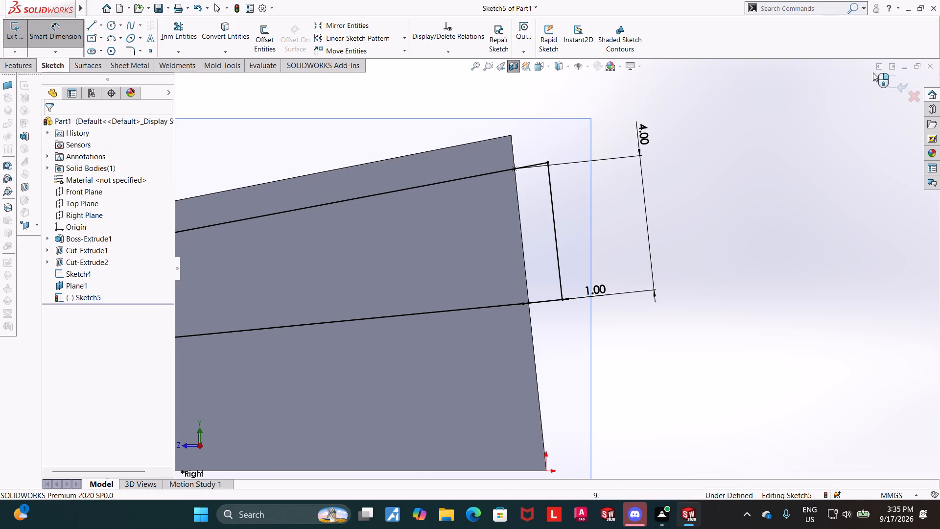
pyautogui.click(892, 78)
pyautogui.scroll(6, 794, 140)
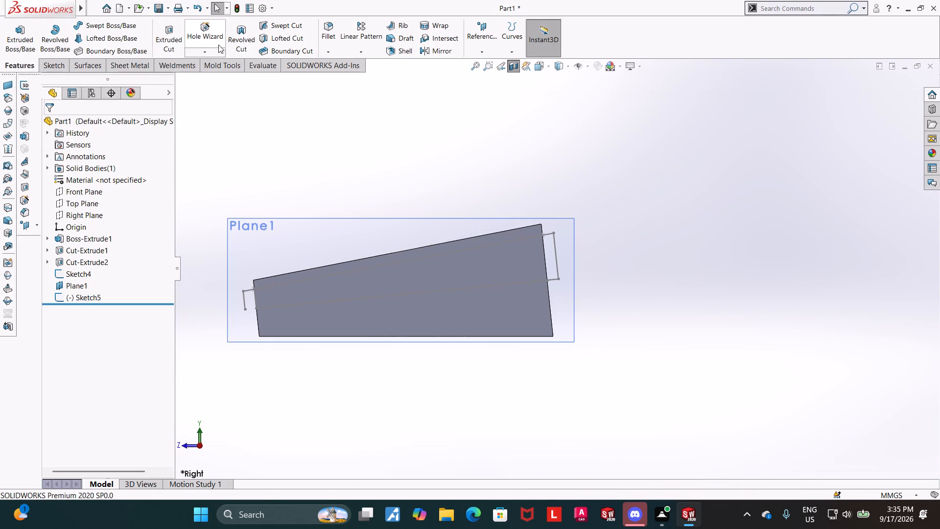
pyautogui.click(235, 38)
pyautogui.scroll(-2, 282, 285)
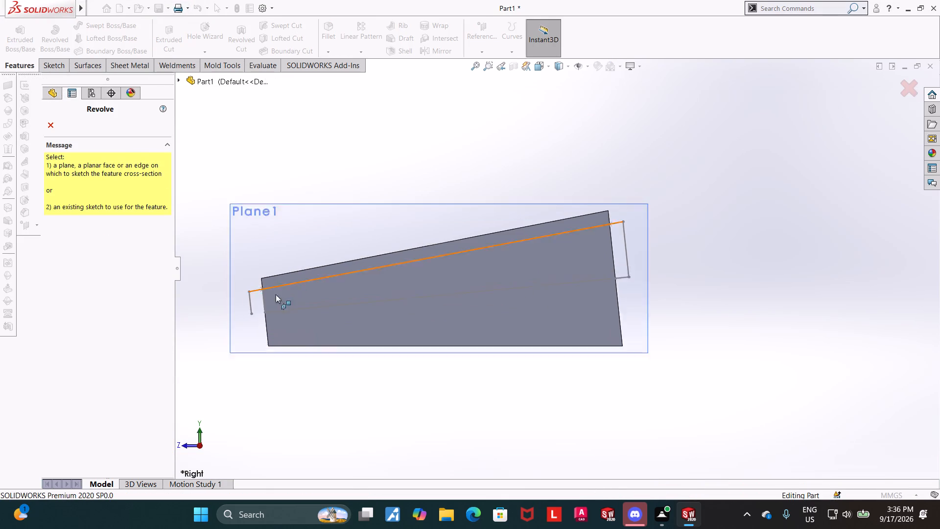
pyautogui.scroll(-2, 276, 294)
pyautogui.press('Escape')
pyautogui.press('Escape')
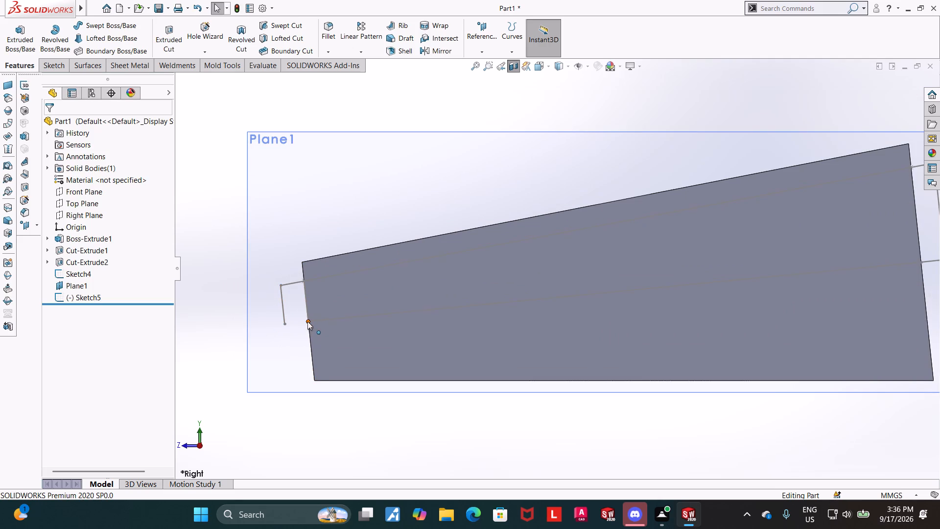
# Edit Sketch5 and close the small-end gap with a line about 1 mm long from the center line's endpoint to the cross line.
pyautogui.scroll(-5, 310, 321)
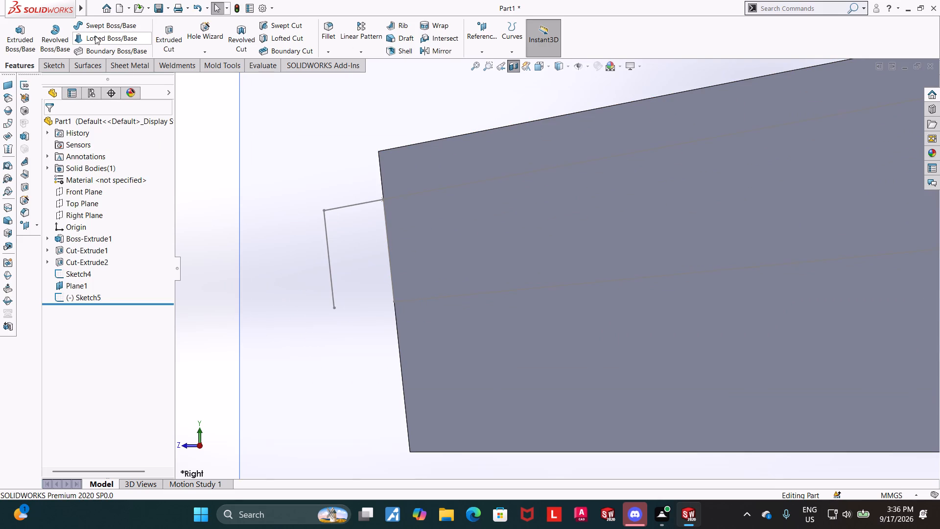
pyautogui.click(88, 293)
pyautogui.click(100, 264)
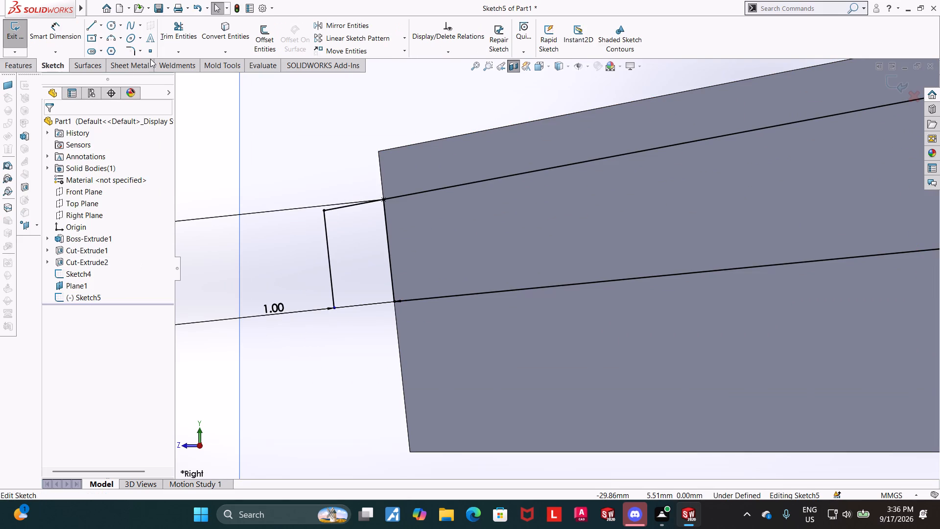
pyautogui.click(90, 29)
pyautogui.click(394, 303)
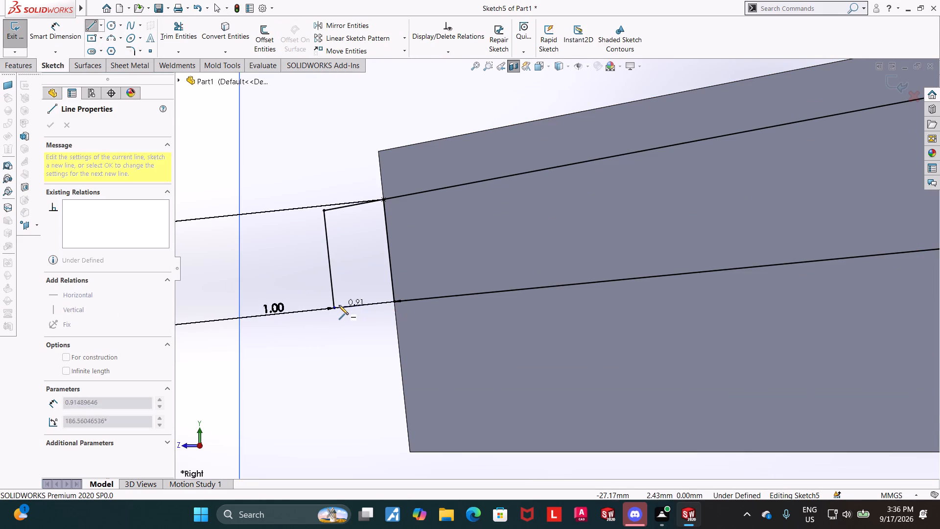
pyautogui.click(336, 308)
pyautogui.press('Escape')
pyautogui.press('Escape')
pyautogui.press('Escape')
pyautogui.scroll(13, 339, 301)
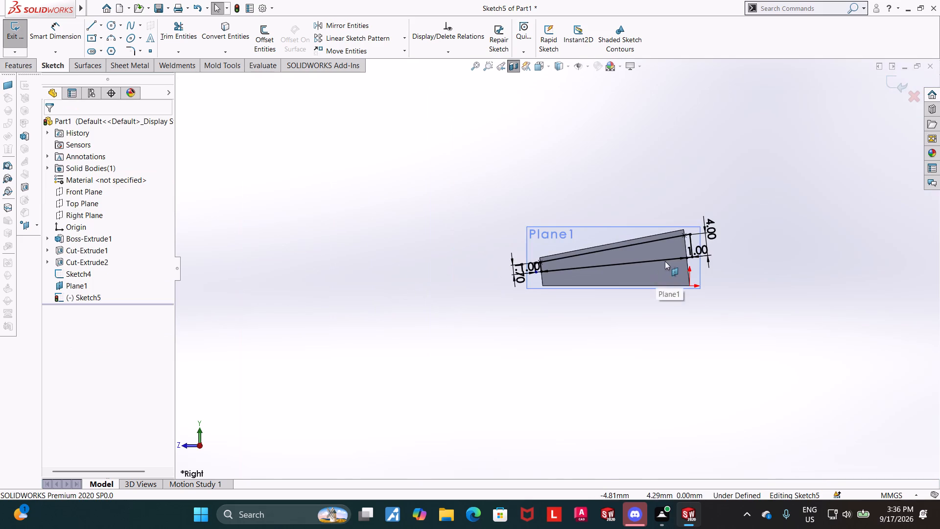
pyautogui.scroll(-2, 665, 261)
pyautogui.press('Escape')
pyautogui.press('Escape')
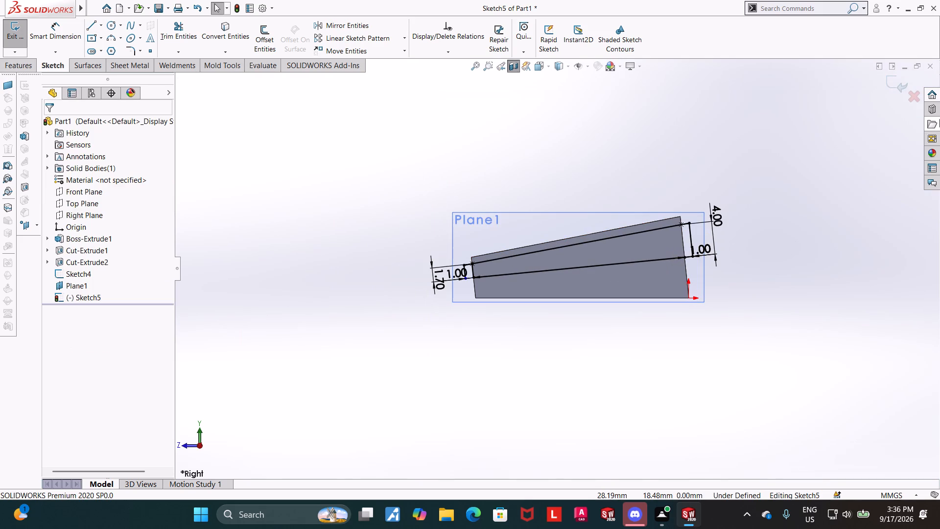
pyautogui.click(894, 86)
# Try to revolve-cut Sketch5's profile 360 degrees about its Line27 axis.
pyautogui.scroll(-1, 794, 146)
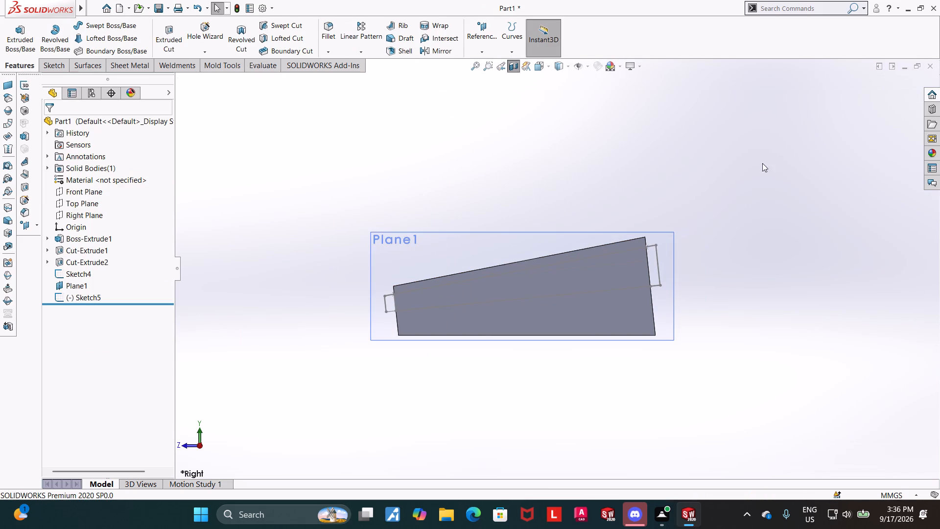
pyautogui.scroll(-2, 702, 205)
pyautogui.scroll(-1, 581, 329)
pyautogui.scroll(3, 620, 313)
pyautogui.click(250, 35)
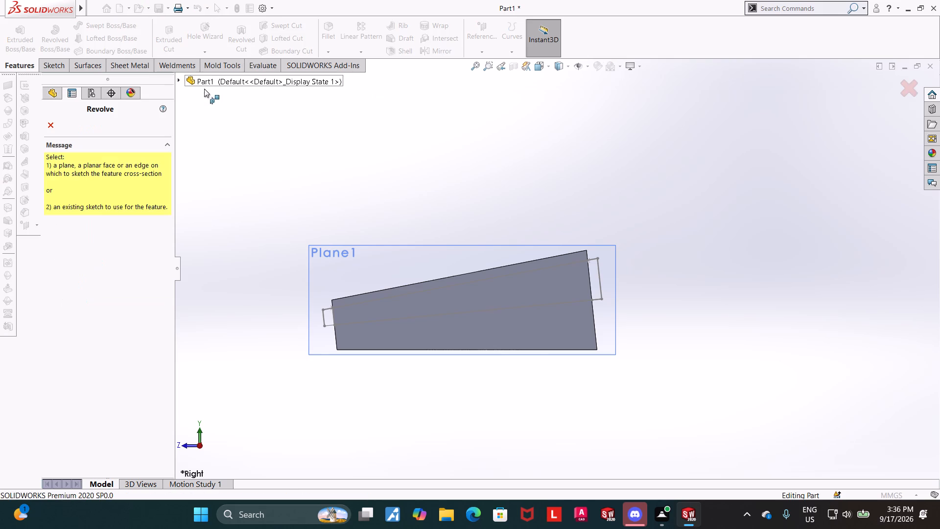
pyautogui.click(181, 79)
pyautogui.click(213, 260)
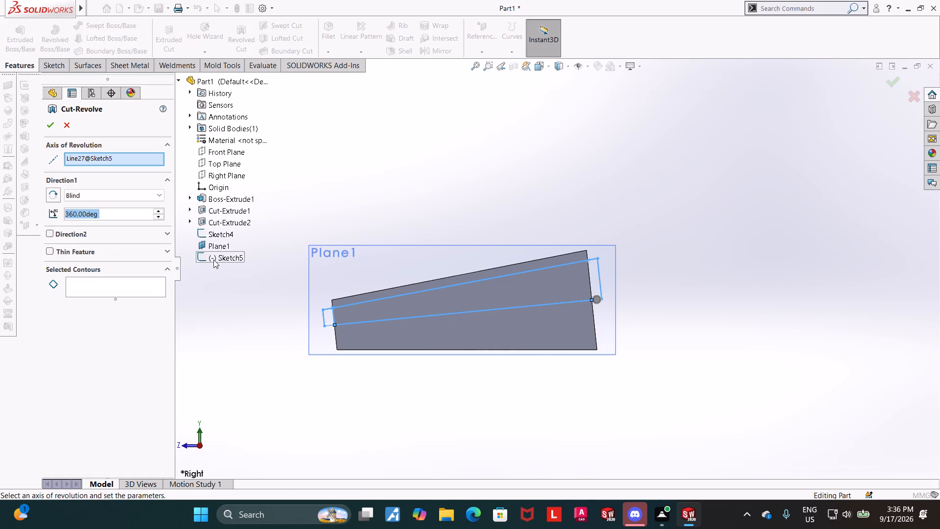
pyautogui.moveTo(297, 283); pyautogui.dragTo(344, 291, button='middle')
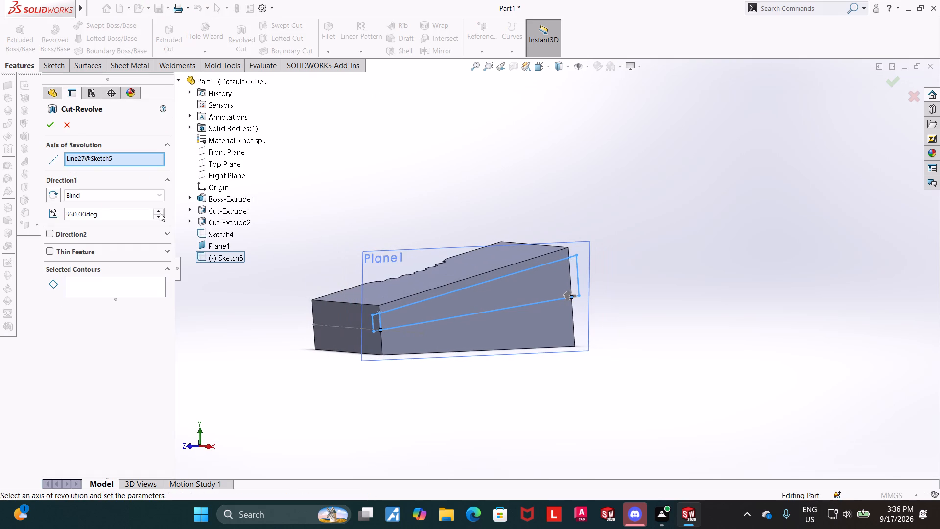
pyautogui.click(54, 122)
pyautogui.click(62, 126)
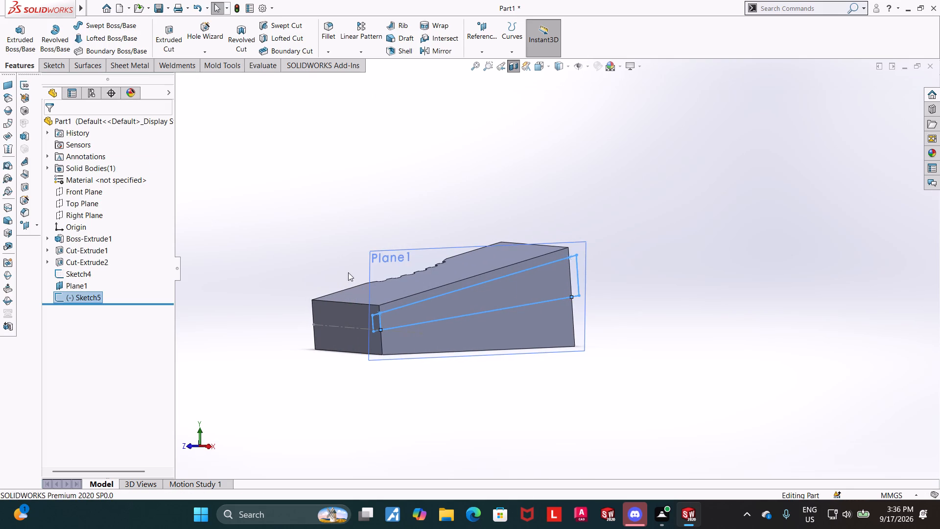
# Edit Sketch5 and trim away the profile line lying along the wedge's small-end edge.
pyautogui.click(83, 294)
pyautogui.click(95, 271)
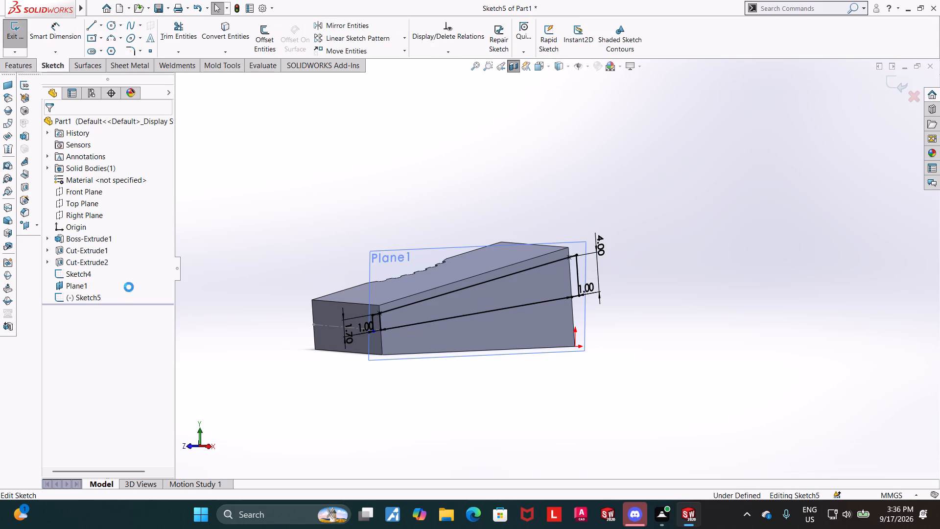
pyautogui.scroll(-6, 416, 326)
pyautogui.scroll(-4, 399, 288)
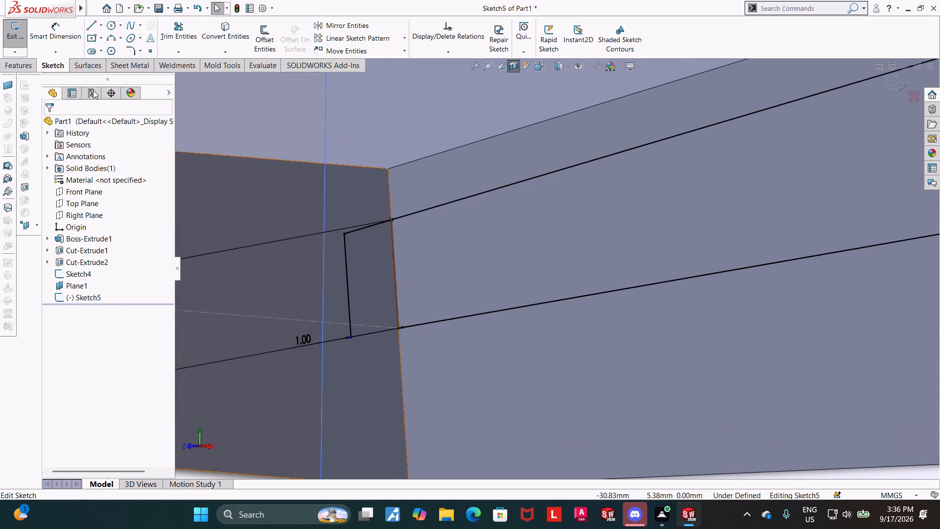
pyautogui.click(164, 32)
pyautogui.moveTo(434, 241); pyautogui.dragTo(385, 262)
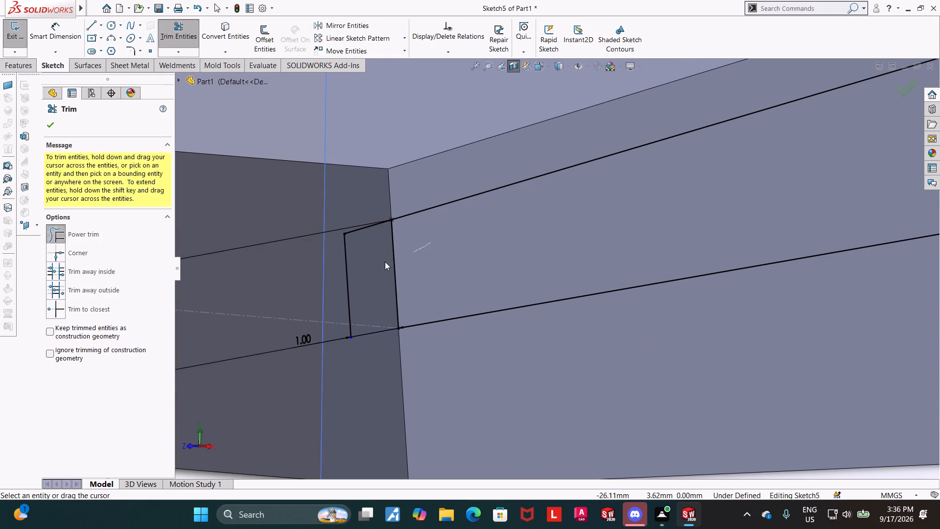
pyautogui.moveTo(385, 262); pyautogui.dragTo(361, 268)
pyautogui.scroll(2, 409, 261)
pyautogui.press('Escape')
pyautogui.press('Escape')
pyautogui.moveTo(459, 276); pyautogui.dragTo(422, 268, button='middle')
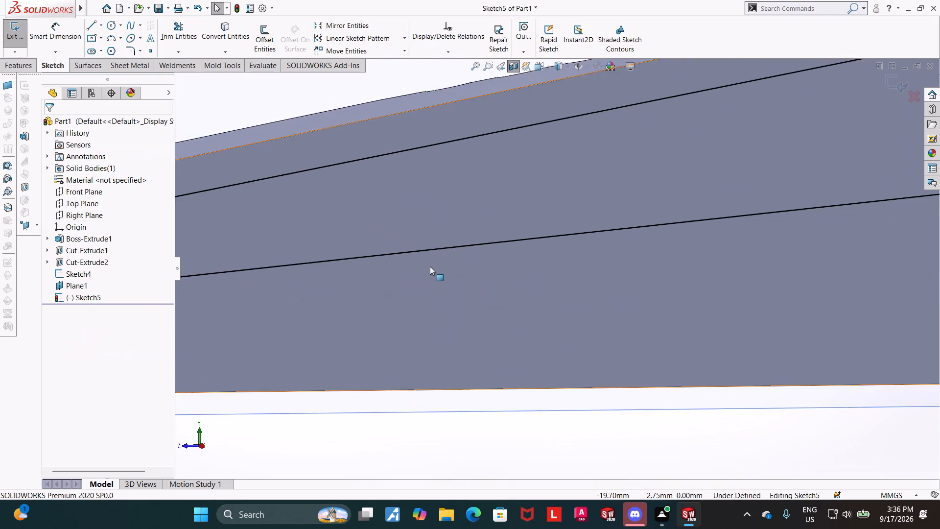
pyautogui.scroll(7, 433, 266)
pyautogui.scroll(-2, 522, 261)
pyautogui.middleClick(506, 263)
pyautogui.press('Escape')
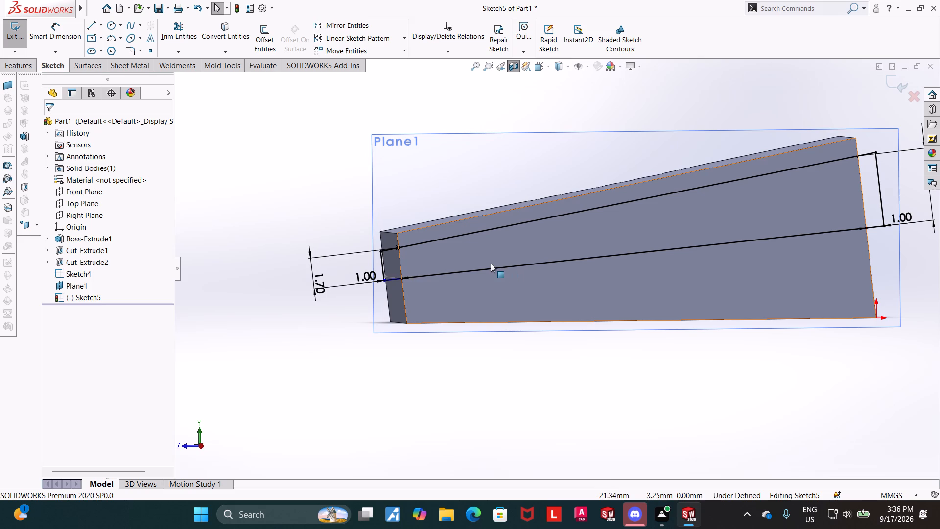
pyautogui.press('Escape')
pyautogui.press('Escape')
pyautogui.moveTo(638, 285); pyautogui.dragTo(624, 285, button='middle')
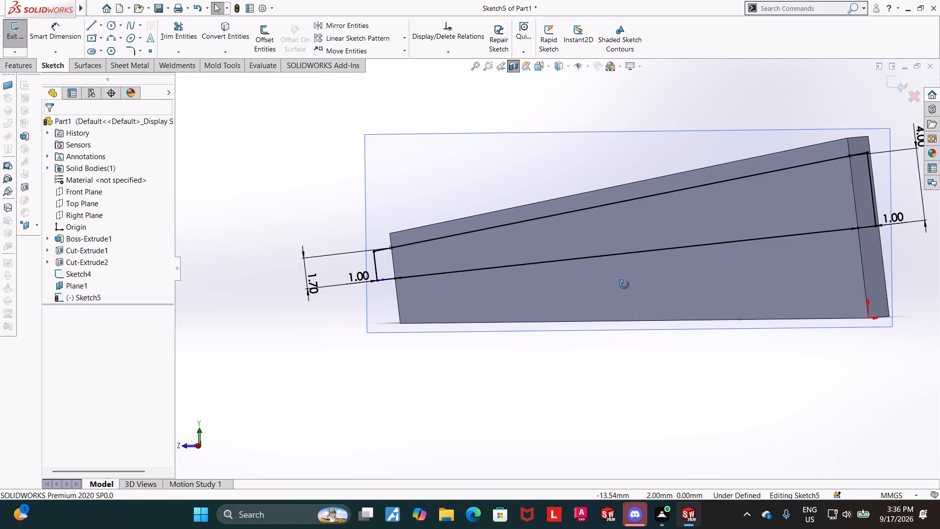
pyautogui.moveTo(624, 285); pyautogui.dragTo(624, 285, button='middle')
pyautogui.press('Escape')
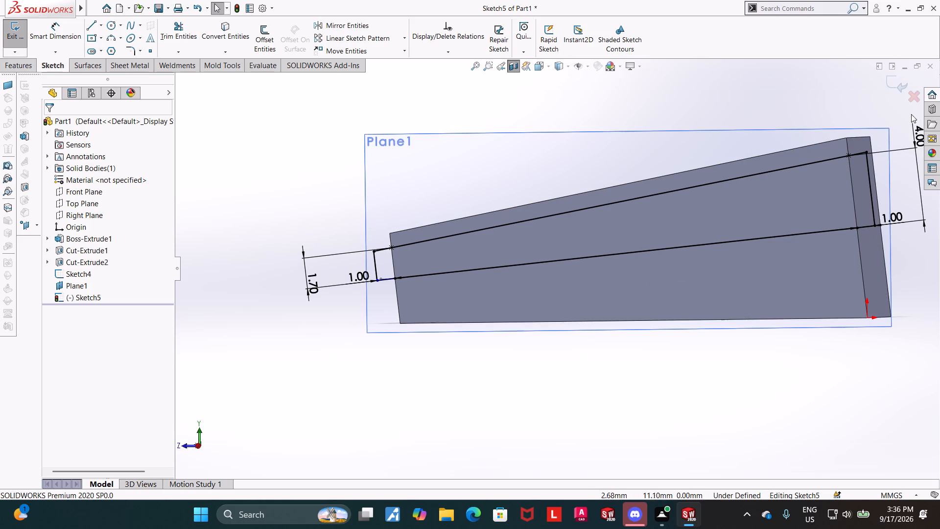
# In a view normal to Sketch5, trim away the center line, including its short segments outside both ends of the wedge.
pyautogui.click(98, 293)
pyautogui.click(118, 280)
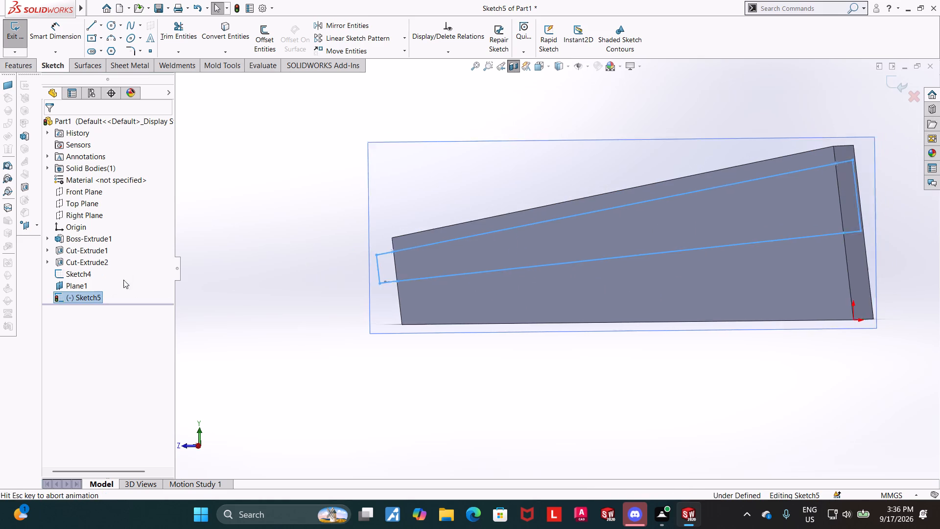
pyautogui.scroll(-3, 627, 288)
pyautogui.scroll(-2, 419, 288)
pyautogui.scroll(2, 351, 288)
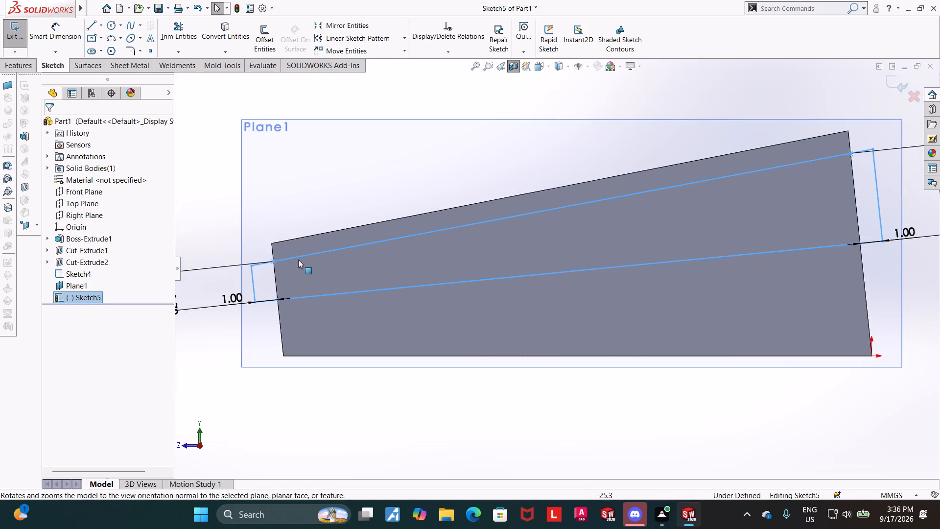
pyautogui.scroll(-6, 295, 259)
pyautogui.press('Escape')
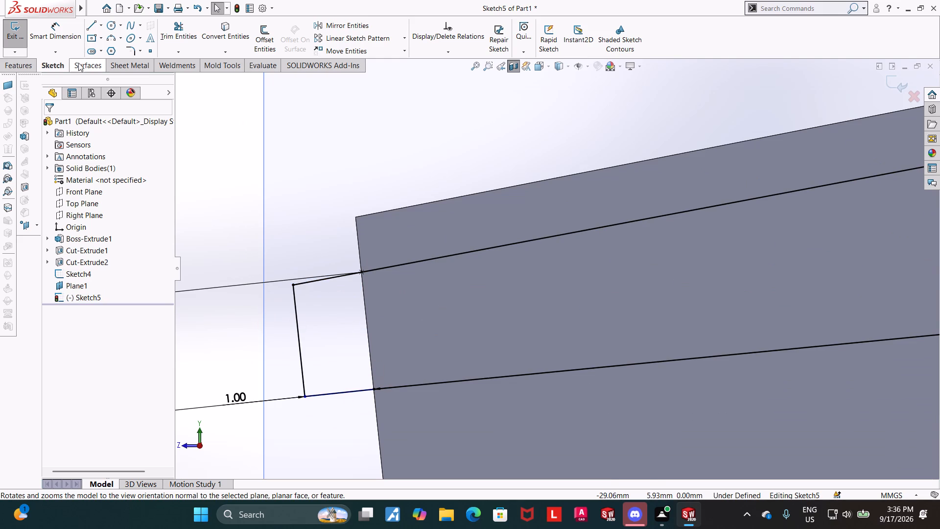
pyautogui.click(169, 28)
pyautogui.moveTo(353, 362); pyautogui.dragTo(346, 409)
pyautogui.moveTo(470, 351); pyautogui.dragTo(473, 402)
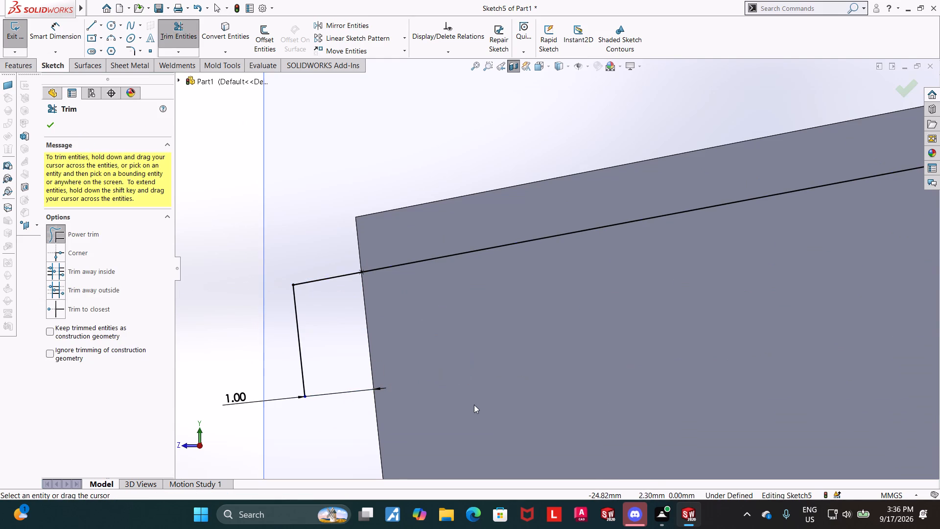
pyautogui.scroll(7, 533, 362)
pyautogui.scroll(5, 597, 360)
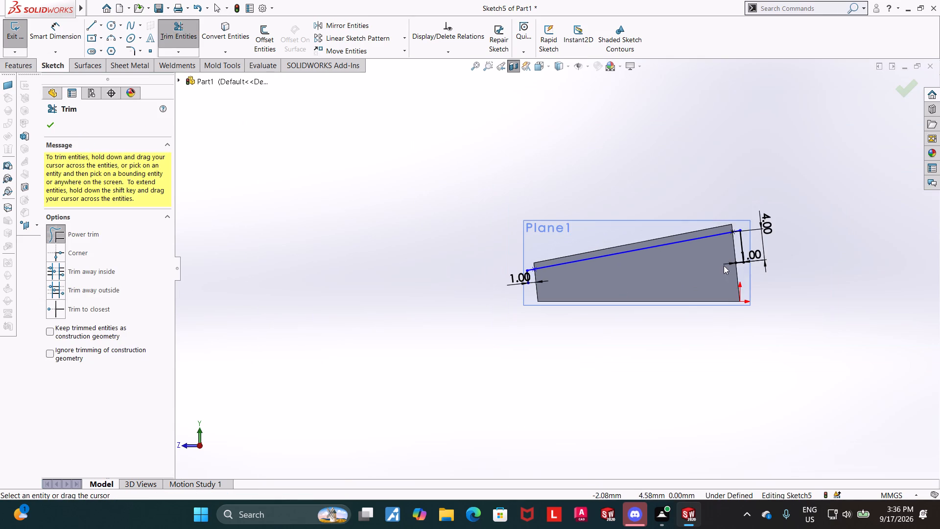
pyautogui.scroll(-7, 723, 258)
pyautogui.moveTo(654, 286); pyautogui.dragTo(657, 313)
pyautogui.scroll(5, 658, 318)
pyautogui.press('Escape')
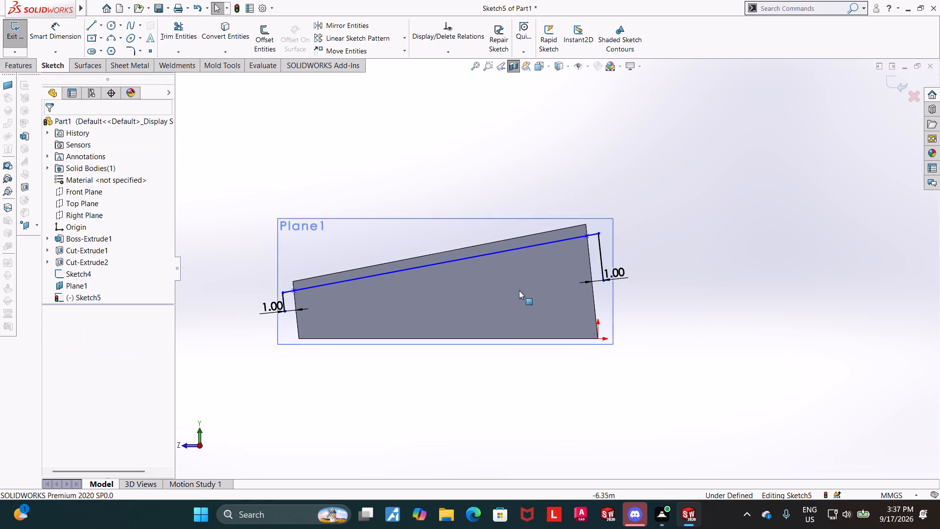
pyautogui.press('Escape')
pyautogui.press('Escape')
# Close the profile with one continuous line about 27.86 mm long joining the lower endpoints of the two cross lines.
pyautogui.click(94, 24)
pyautogui.scroll(-3, 278, 234)
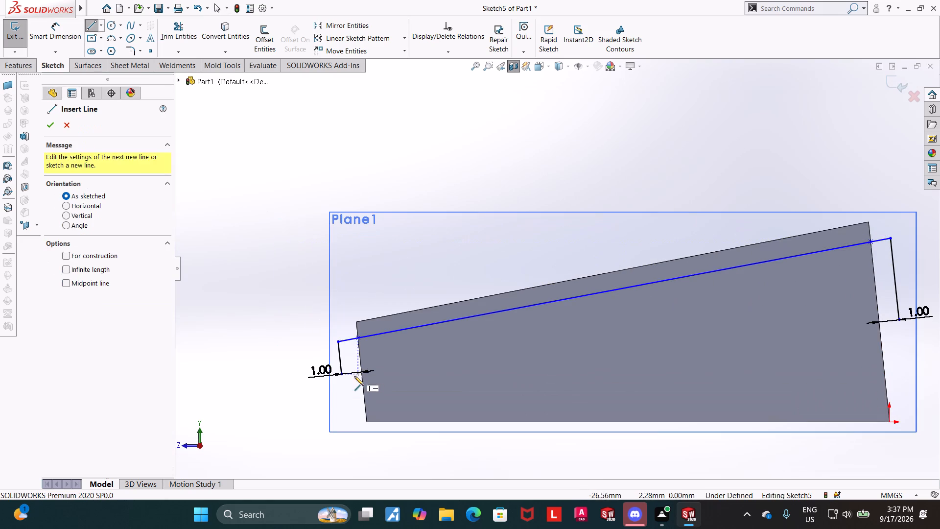
pyautogui.click(342, 376)
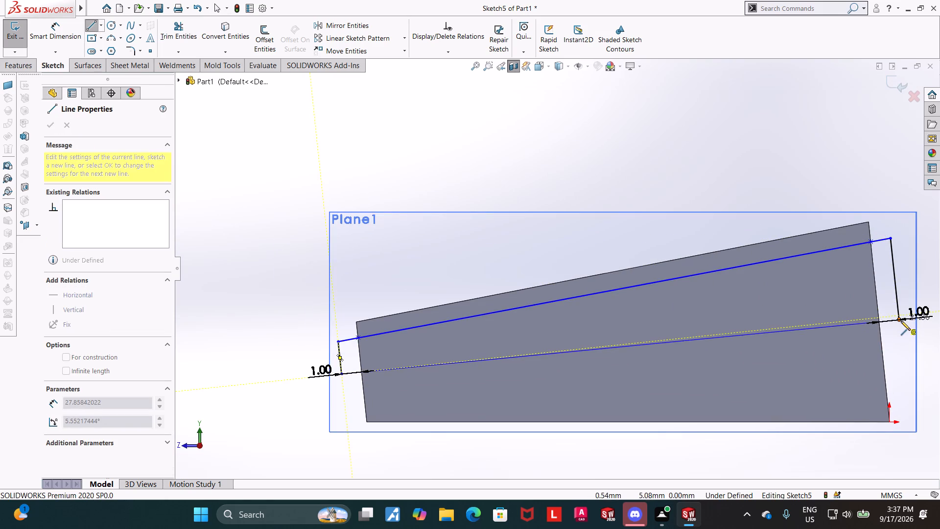
pyautogui.scroll(-5, 900, 319)
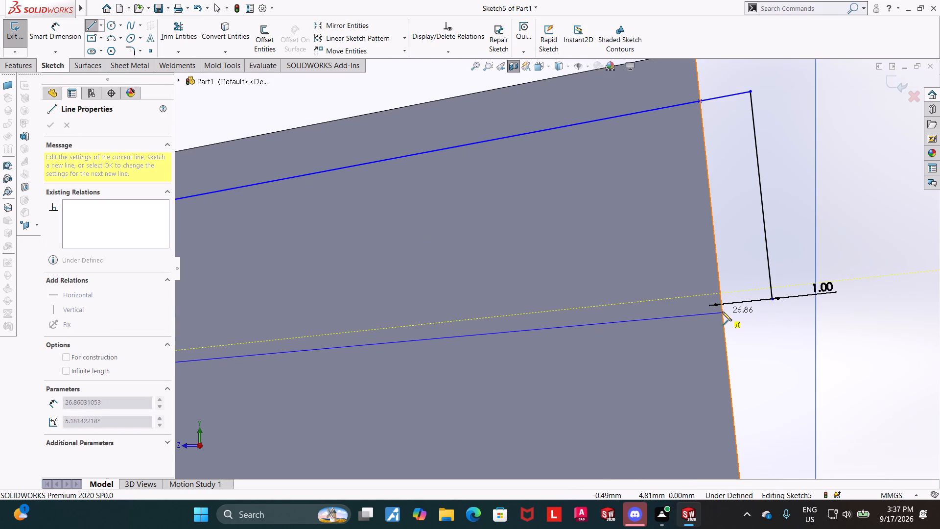
pyautogui.click(771, 301)
pyautogui.press('Escape')
pyautogui.press('Escape')
pyautogui.press('Escape')
pyautogui.scroll(5, 767, 305)
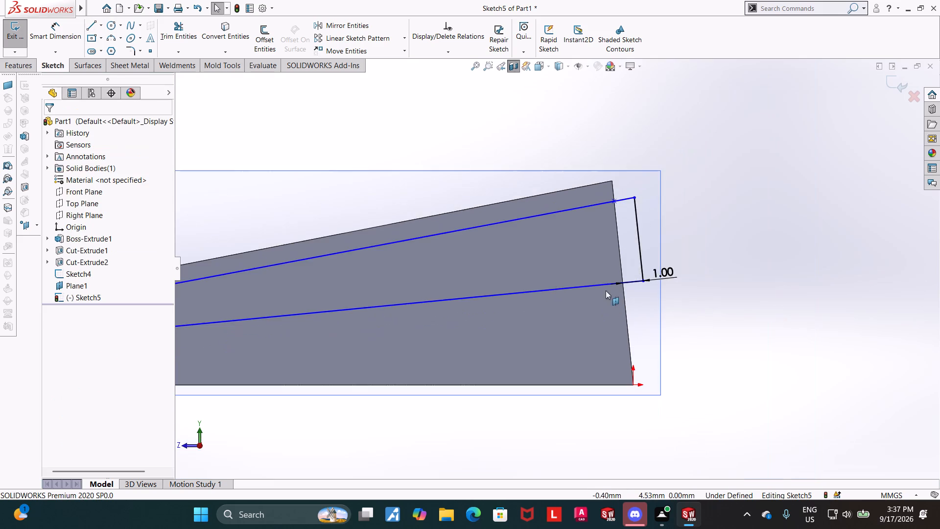
pyautogui.scroll(2, 518, 266)
pyautogui.press('Escape')
pyautogui.press('Escape')
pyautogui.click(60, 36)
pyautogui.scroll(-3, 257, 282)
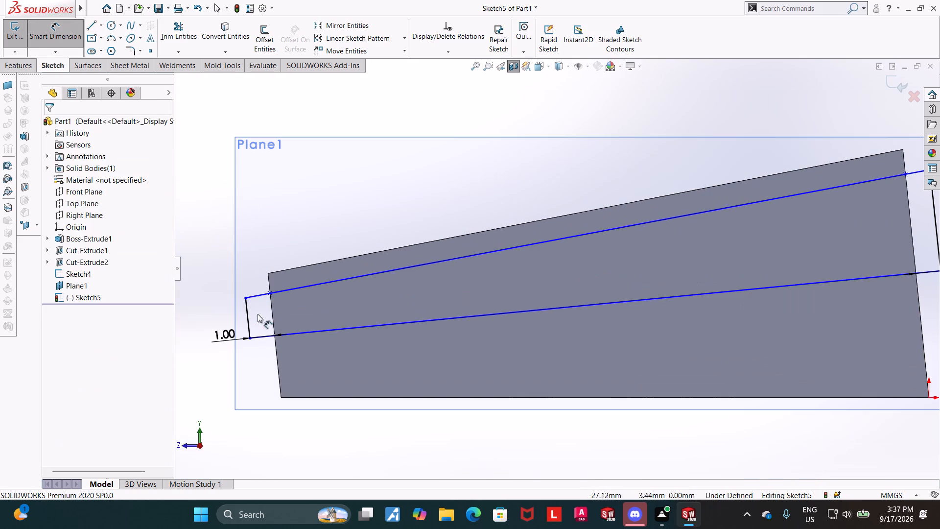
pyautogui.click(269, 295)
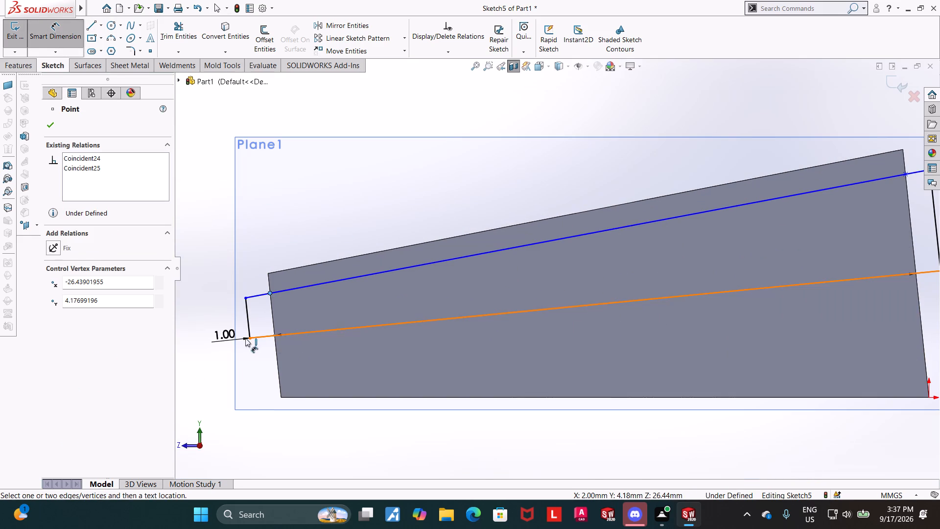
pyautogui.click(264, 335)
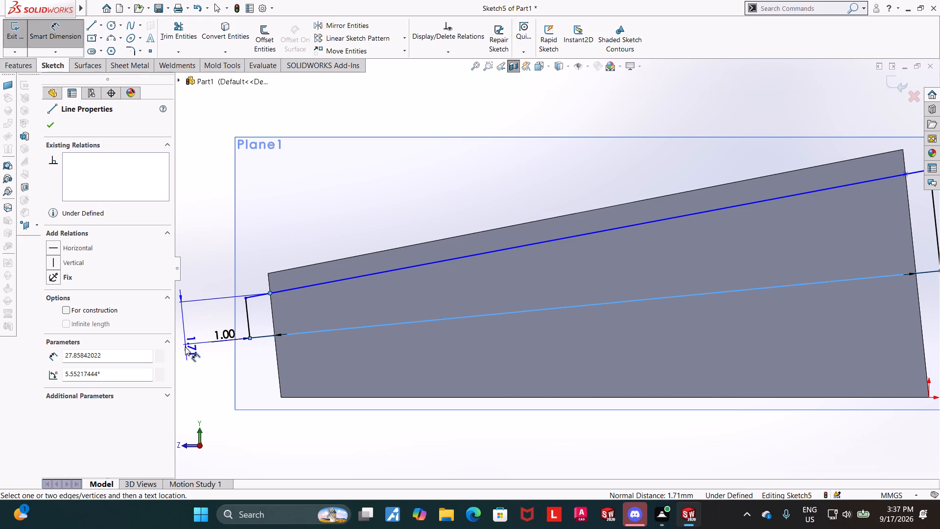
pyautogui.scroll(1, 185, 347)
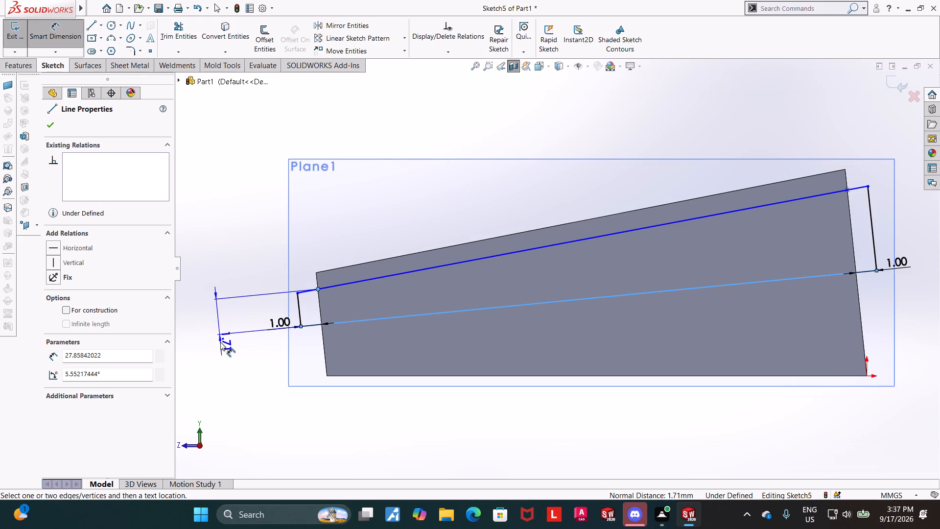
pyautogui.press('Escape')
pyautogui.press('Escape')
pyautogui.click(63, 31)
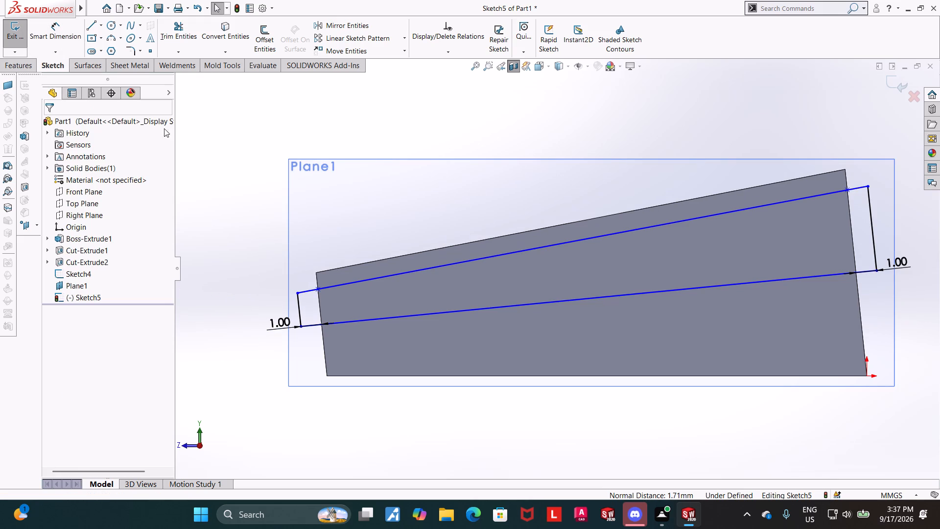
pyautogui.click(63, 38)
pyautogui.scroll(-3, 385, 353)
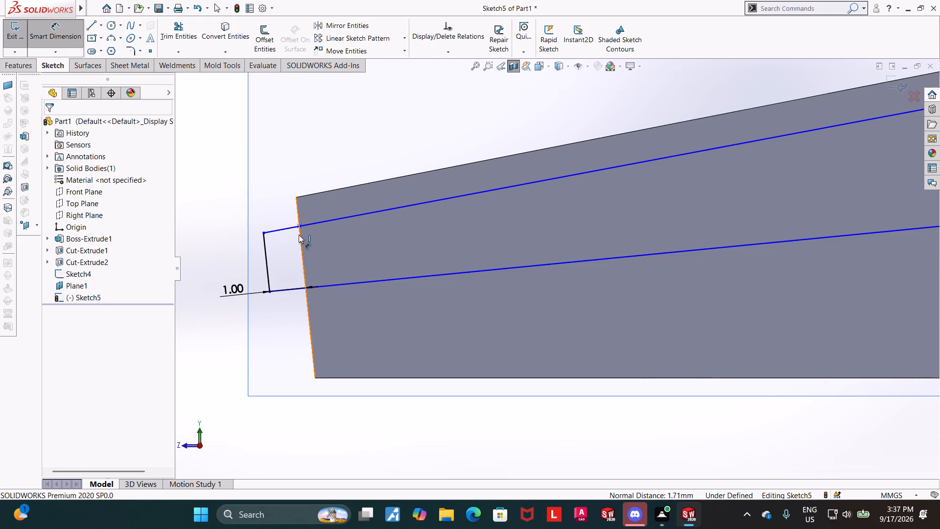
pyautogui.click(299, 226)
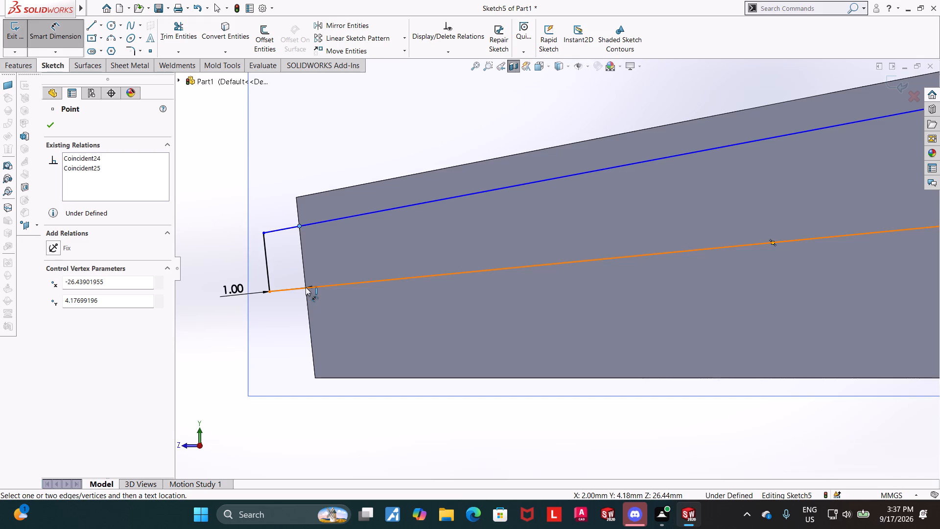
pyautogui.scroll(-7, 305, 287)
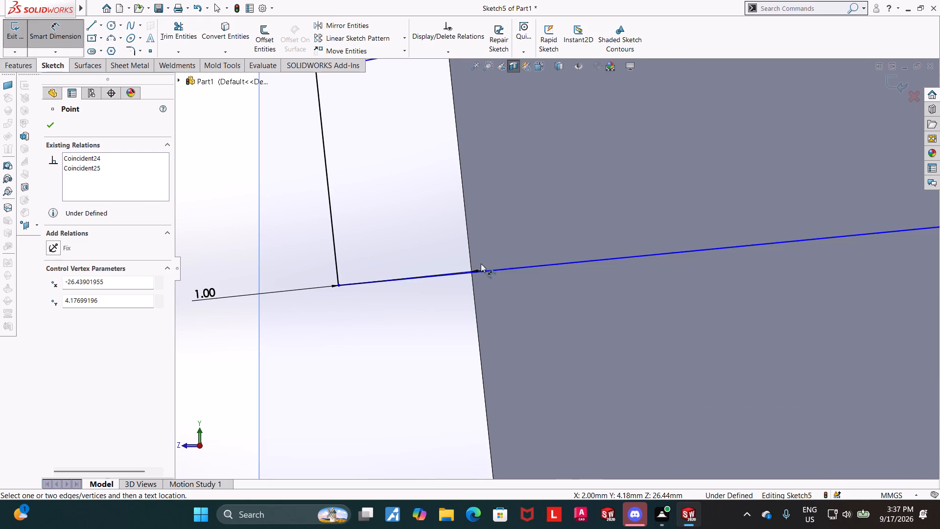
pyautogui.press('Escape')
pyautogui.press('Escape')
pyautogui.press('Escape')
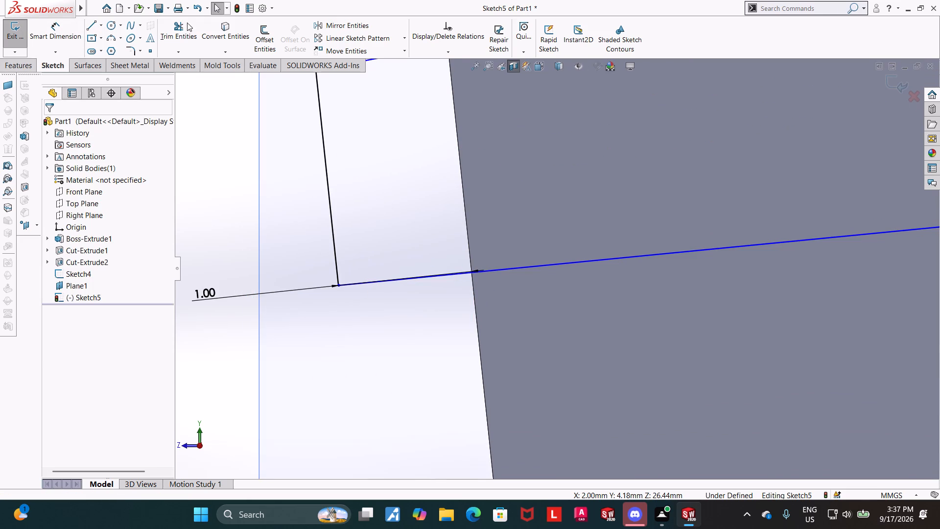
# Place a sketch point where the new lower line crosses the wedge's small-end edge.
pyautogui.click(153, 54)
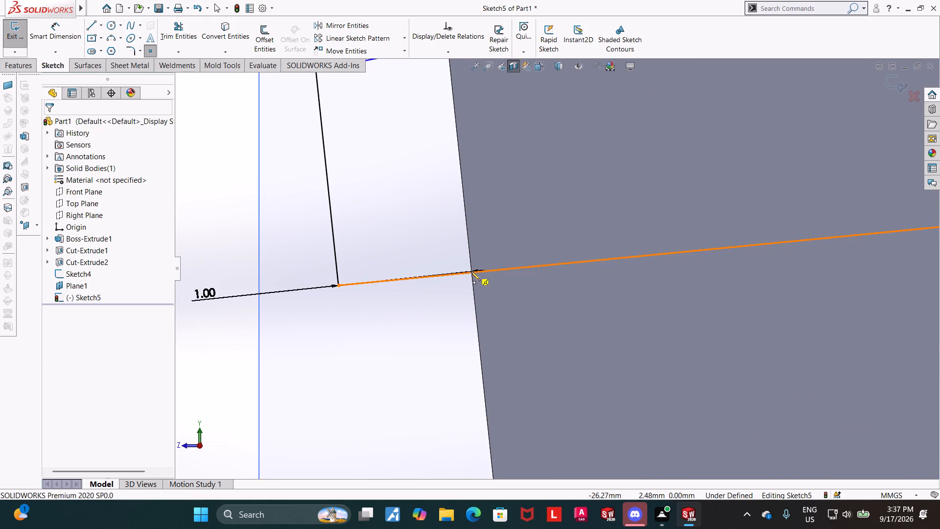
pyautogui.click(471, 271)
pyautogui.press('Escape')
pyautogui.press('Escape')
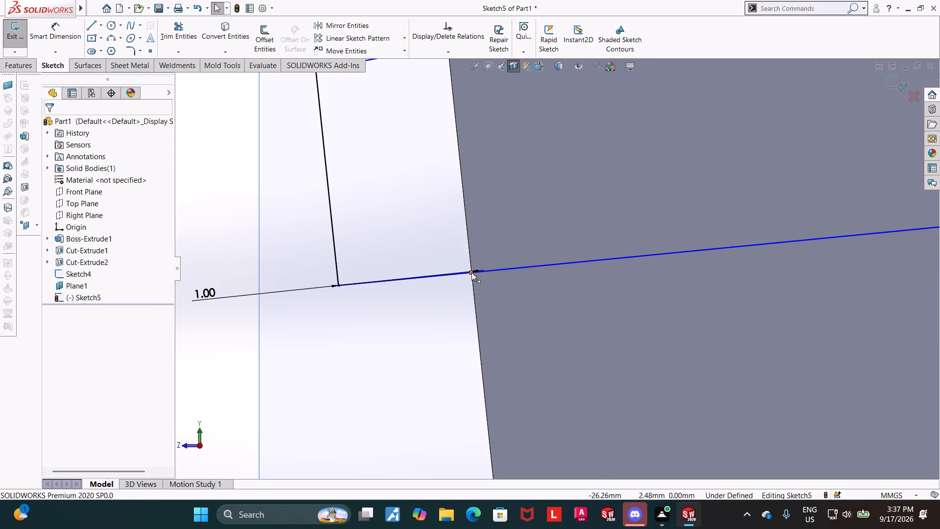
pyautogui.click(471, 272)
pyautogui.keyDown('ctrl'); pyautogui.click(485, 270); pyautogui.keyUp('ctrl')
pyautogui.click(44, 126)
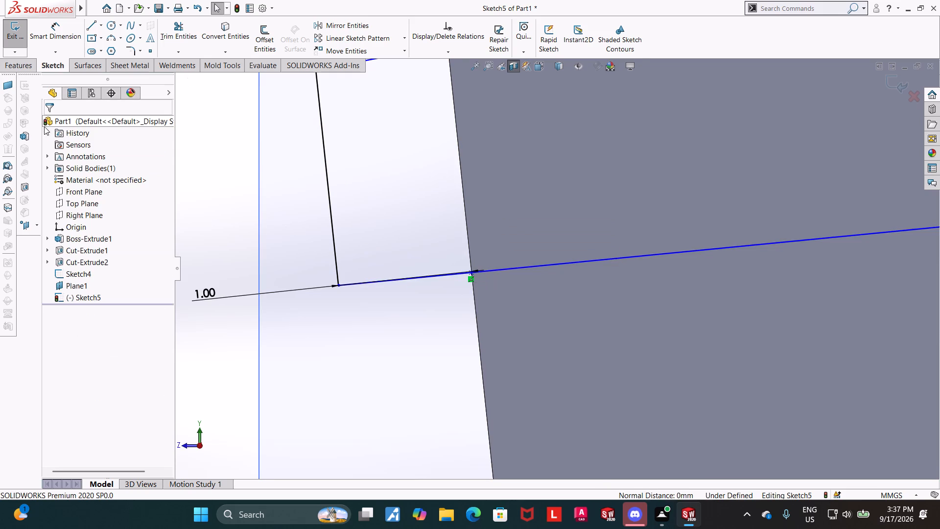
pyautogui.press('Escape')
pyautogui.press('Escape')
# Dimension the distance between the slanted line's point and the new sketch point on the small-end edge as 1.7 mm.
pyautogui.scroll(11, 512, 270)
pyautogui.scroll(-3, 577, 235)
pyautogui.press('Escape')
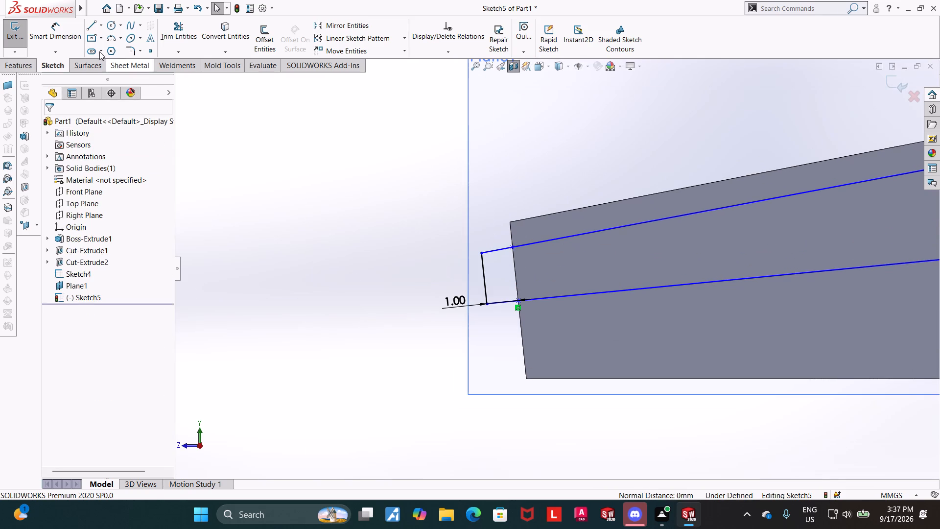
pyautogui.press('Escape')
pyautogui.click(68, 32)
pyautogui.click(513, 247)
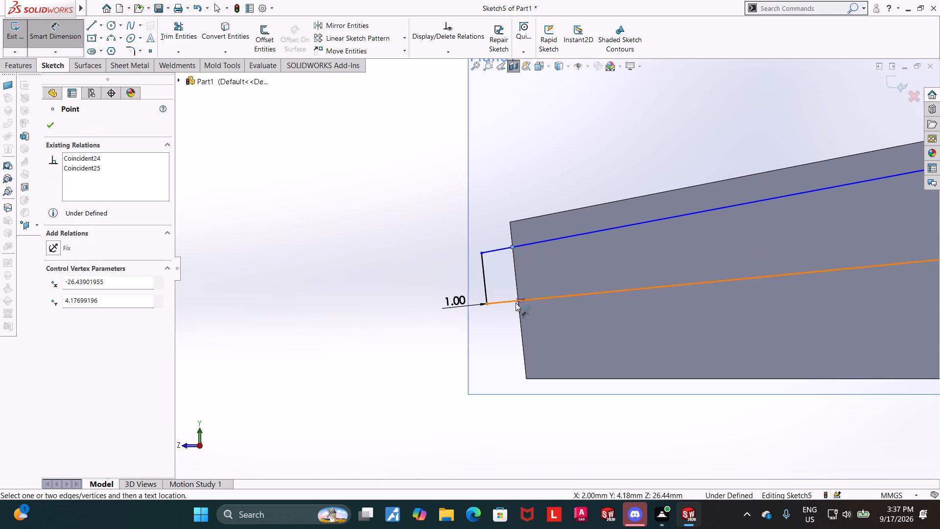
pyautogui.click(518, 300)
pyautogui.click(382, 317)
pyautogui.write('1.7')
pyautogui.press('Return')
pyautogui.press('Escape')
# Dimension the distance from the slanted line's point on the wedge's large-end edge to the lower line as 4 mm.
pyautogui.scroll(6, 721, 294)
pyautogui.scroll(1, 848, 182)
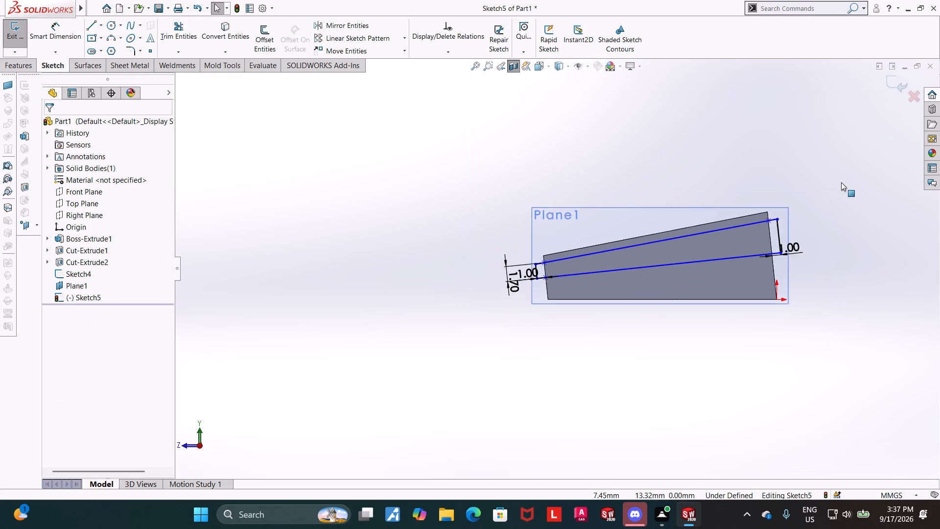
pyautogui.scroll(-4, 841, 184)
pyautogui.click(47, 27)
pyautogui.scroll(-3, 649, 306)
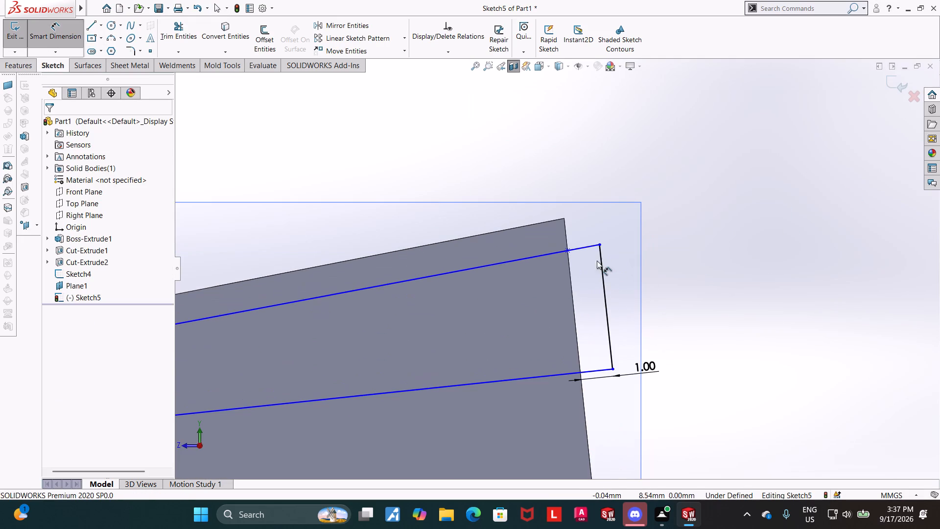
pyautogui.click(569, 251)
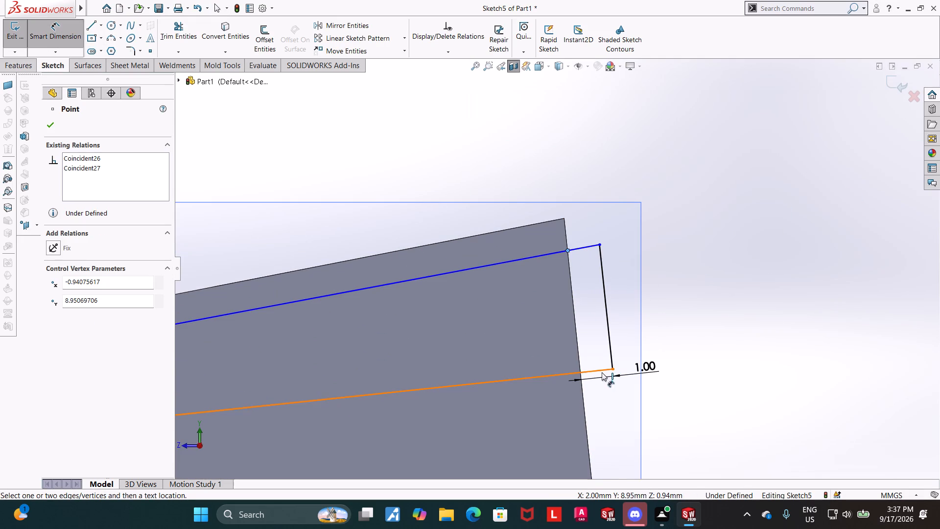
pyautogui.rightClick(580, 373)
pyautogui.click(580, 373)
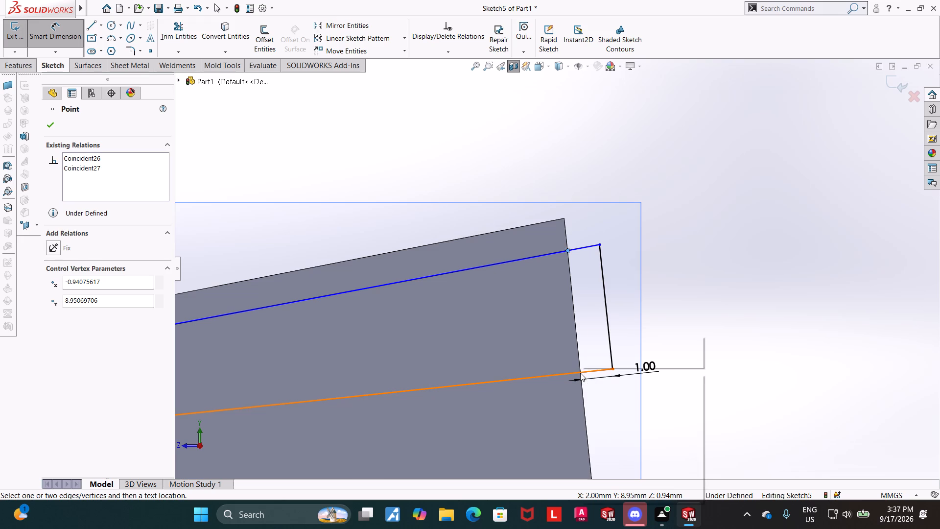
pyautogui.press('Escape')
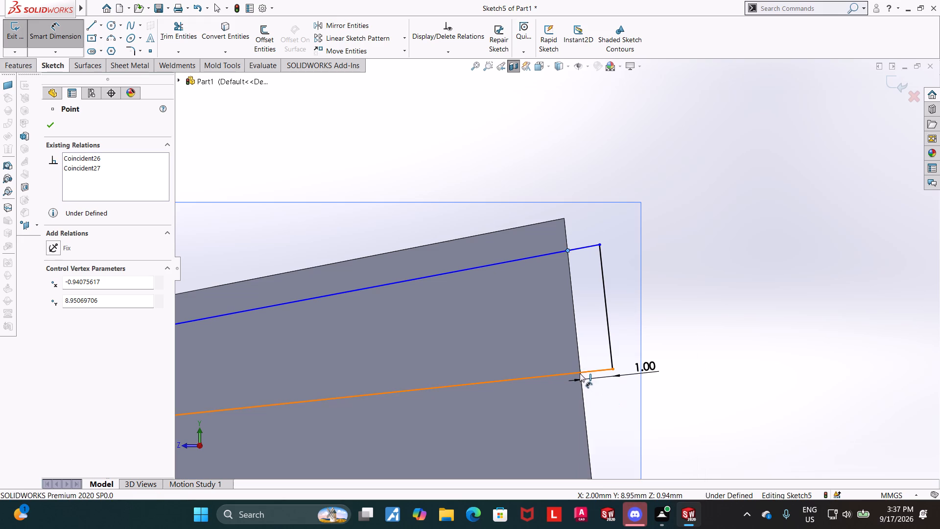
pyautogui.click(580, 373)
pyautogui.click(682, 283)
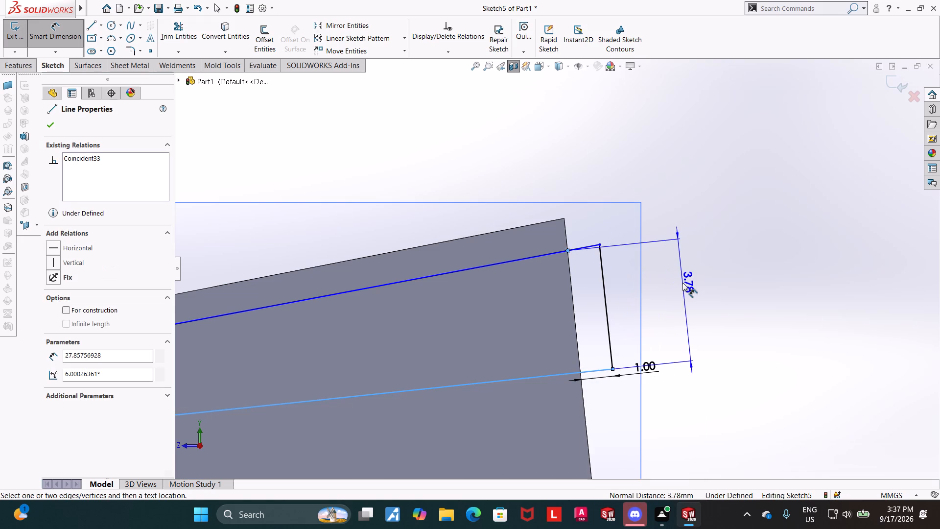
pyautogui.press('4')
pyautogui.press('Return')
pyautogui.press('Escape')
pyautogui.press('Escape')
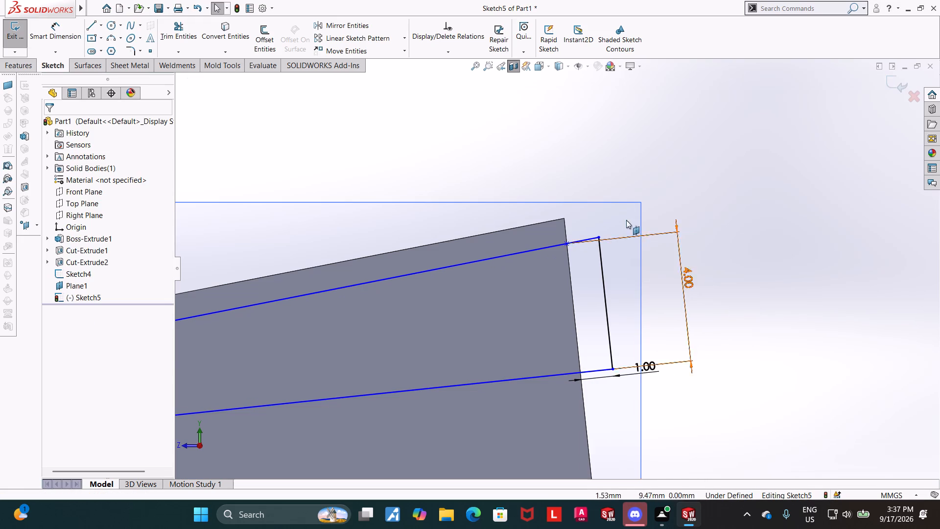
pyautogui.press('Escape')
# Examine the dimensioned closed profile and its lower line across both ends of the wedge.
pyautogui.scroll(5, 625, 267)
pyautogui.scroll(2, 505, 287)
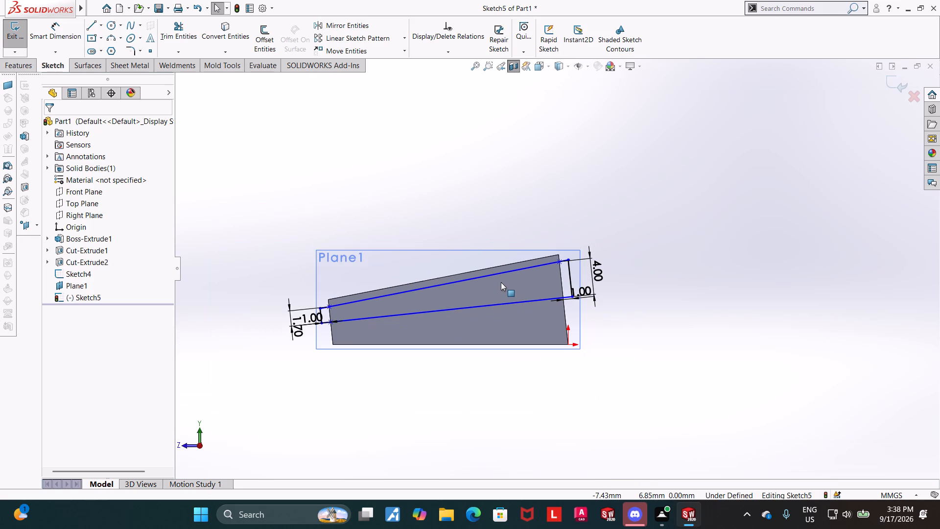
pyautogui.scroll(-4, 516, 285)
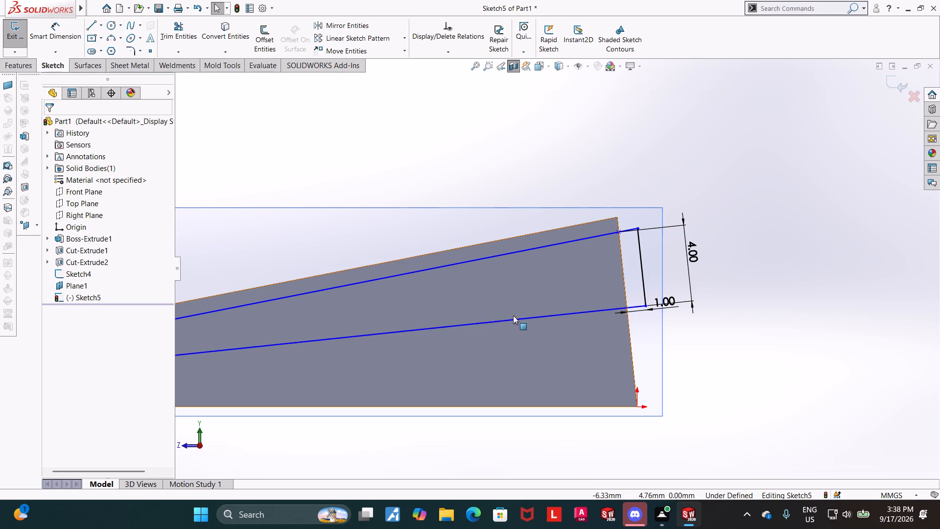
pyautogui.scroll(3, 469, 313)
pyautogui.scroll(-4, 457, 281)
pyautogui.press('Escape')
pyautogui.click(459, 332)
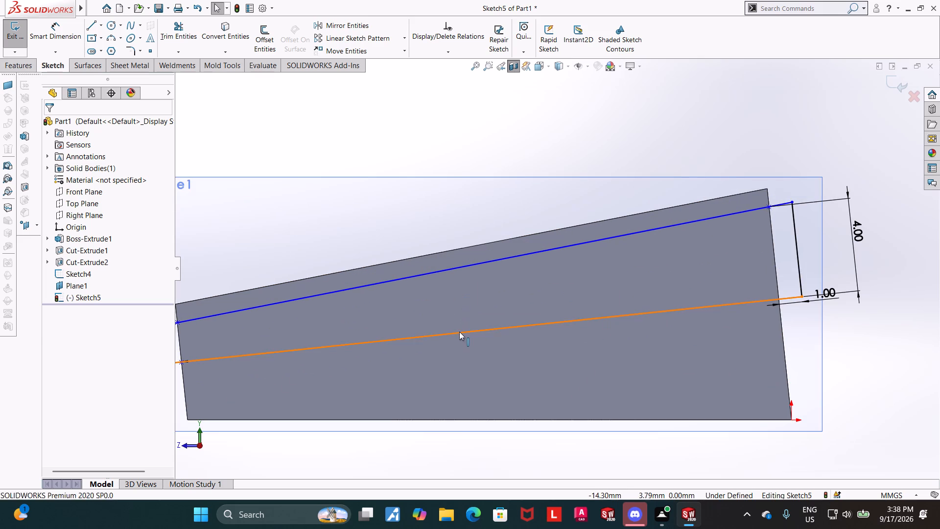
pyautogui.press('Escape')
pyautogui.press('Escape')
pyautogui.scroll(5, 798, 343)
pyautogui.scroll(-2, 591, 270)
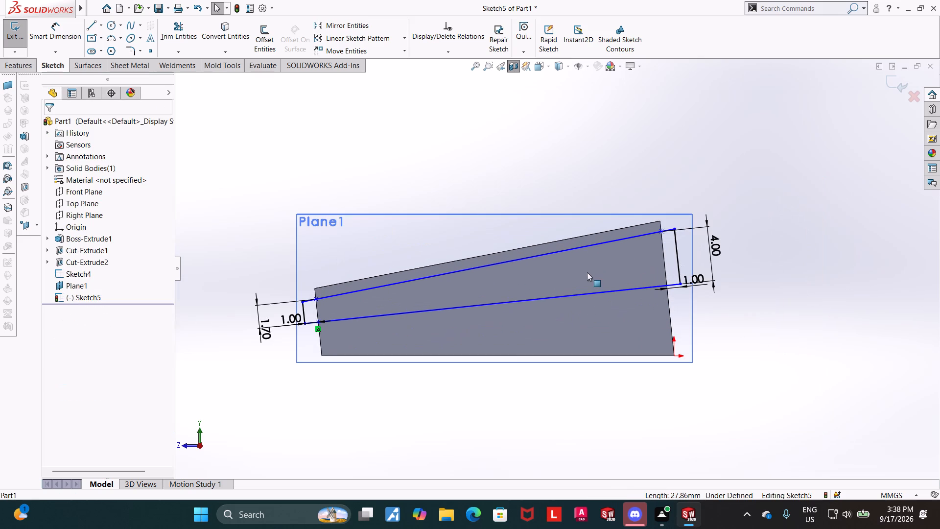
pyautogui.scroll(-2, 453, 296)
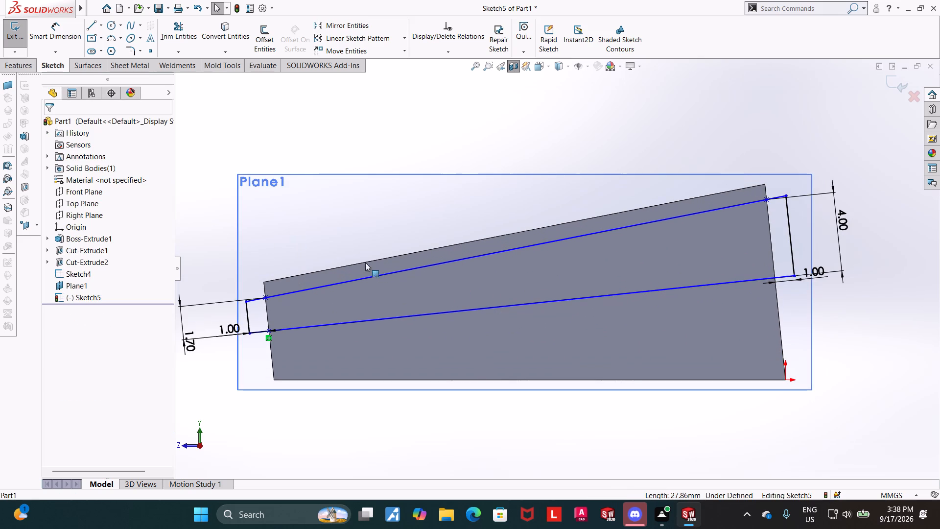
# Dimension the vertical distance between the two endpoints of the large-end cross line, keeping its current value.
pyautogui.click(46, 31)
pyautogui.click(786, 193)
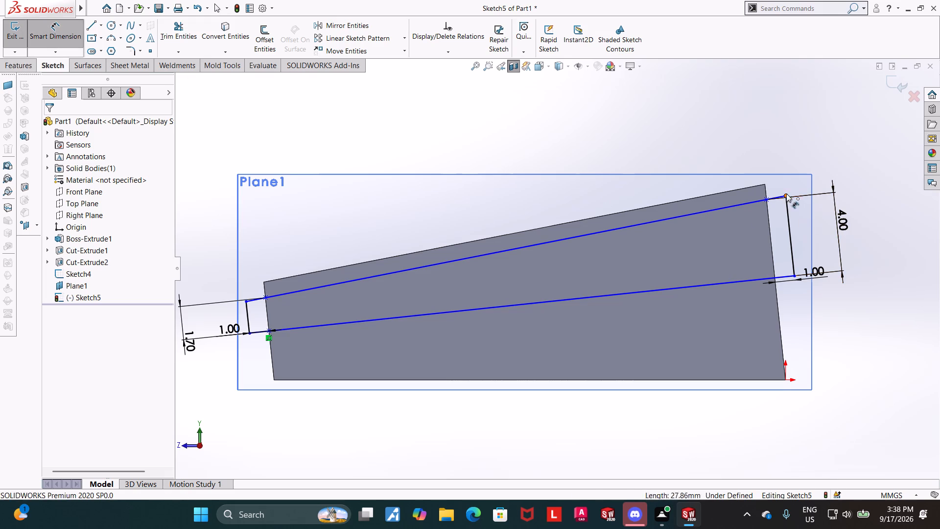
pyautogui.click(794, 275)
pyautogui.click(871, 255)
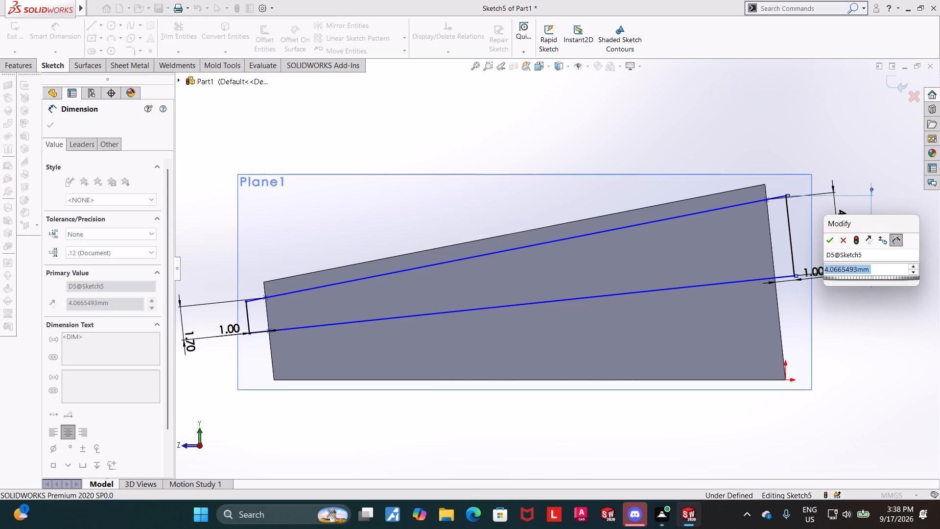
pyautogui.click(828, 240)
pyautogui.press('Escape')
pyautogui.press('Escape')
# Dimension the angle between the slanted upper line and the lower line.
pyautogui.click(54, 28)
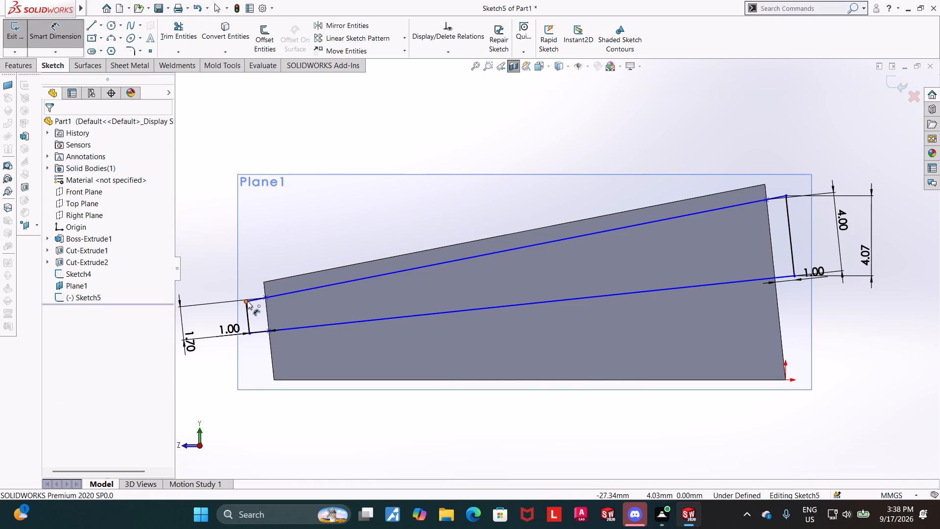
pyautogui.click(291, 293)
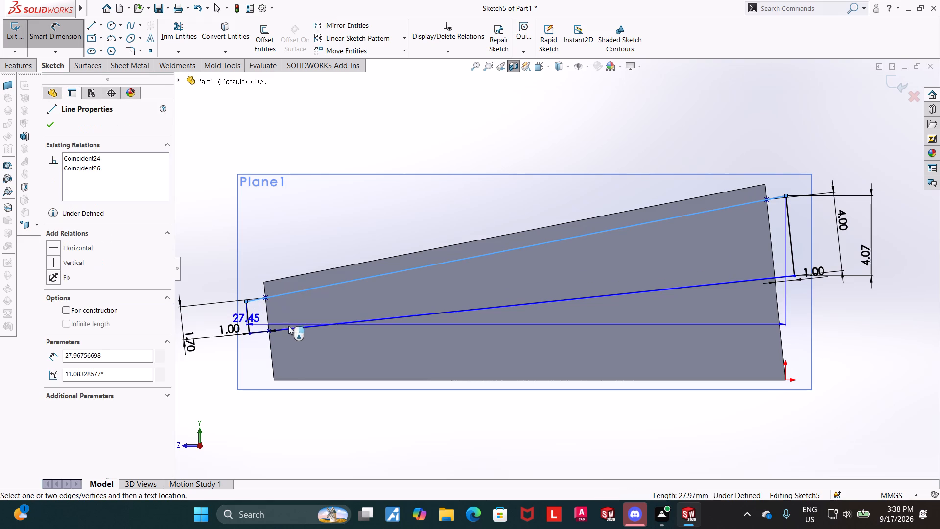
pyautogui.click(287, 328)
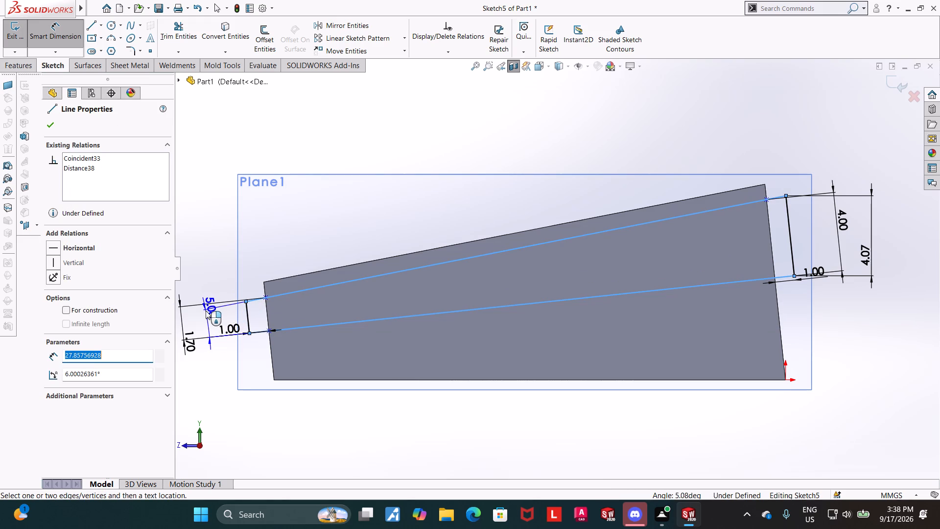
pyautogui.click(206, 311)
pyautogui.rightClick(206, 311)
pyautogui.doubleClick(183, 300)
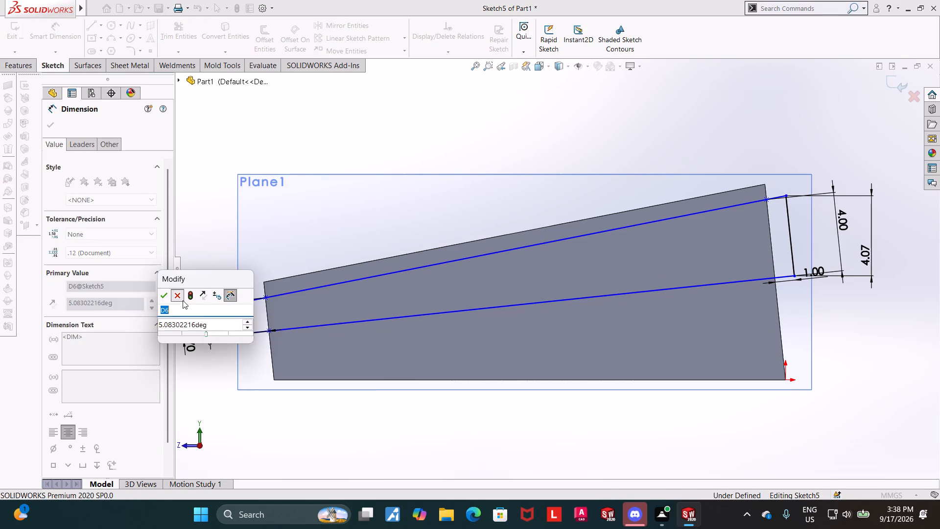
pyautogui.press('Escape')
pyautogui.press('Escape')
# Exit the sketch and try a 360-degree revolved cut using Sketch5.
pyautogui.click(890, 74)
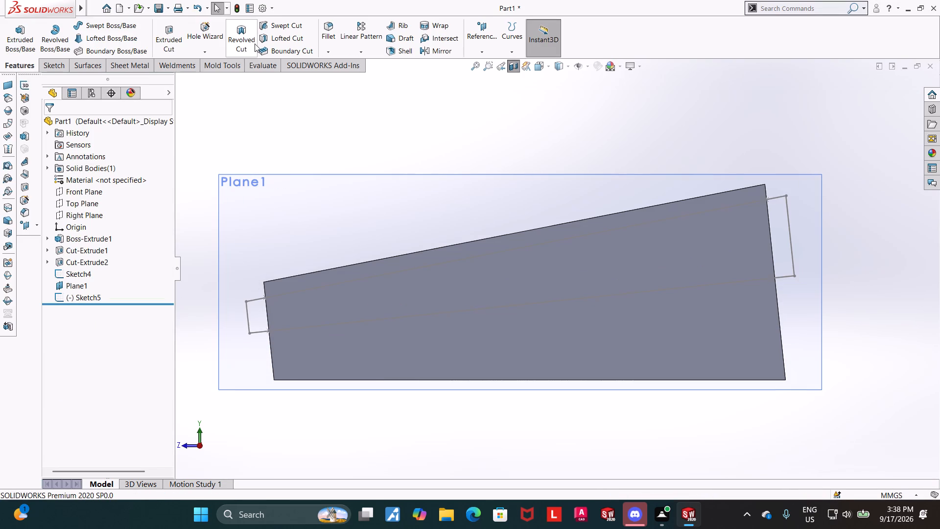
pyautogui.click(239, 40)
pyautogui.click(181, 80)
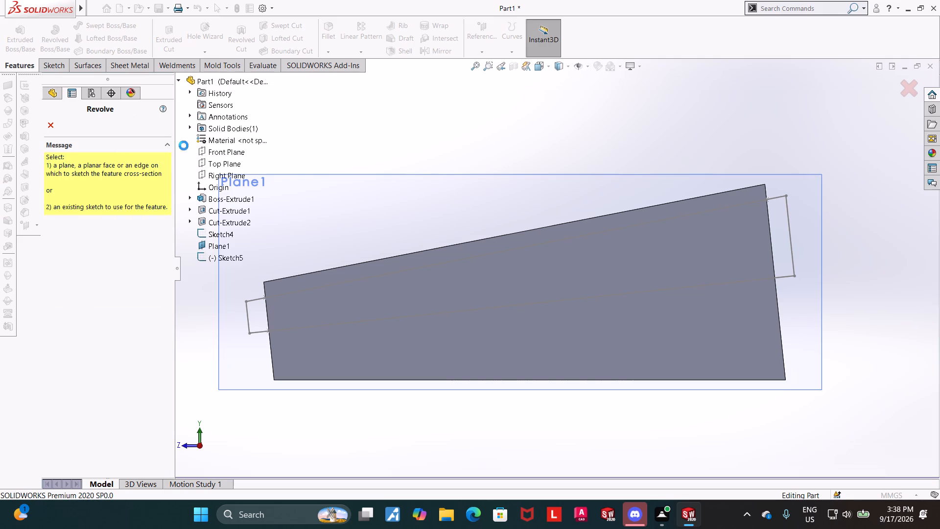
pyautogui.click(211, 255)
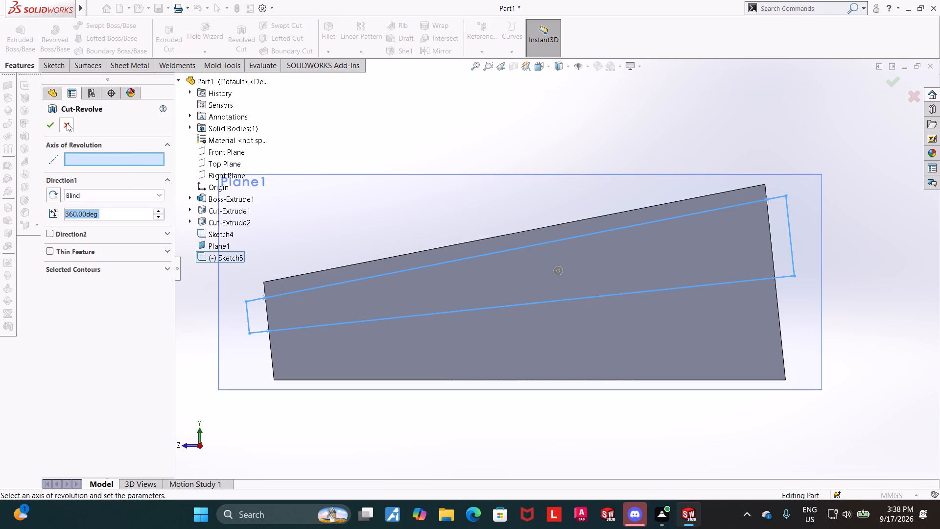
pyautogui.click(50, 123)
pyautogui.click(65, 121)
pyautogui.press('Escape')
# Reopen Sketch5 for editing and delete its whole profile with all dimensions and offset relations.
pyautogui.click(82, 298)
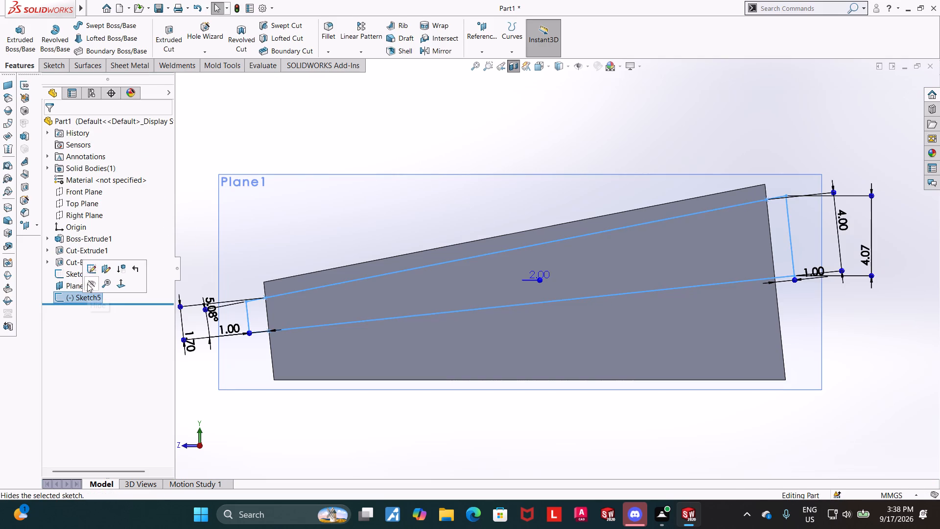
pyautogui.click(92, 272)
pyautogui.scroll(3, 333, 283)
pyautogui.press('Escape')
pyautogui.moveTo(797, 191); pyautogui.dragTo(459, 302)
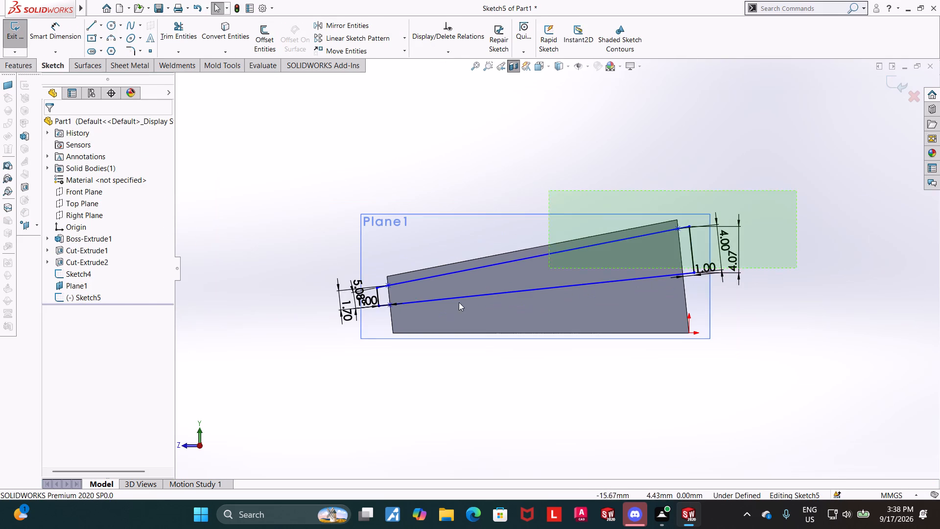
pyautogui.moveTo(459, 302); pyautogui.dragTo(265, 362)
pyautogui.press('Delete')
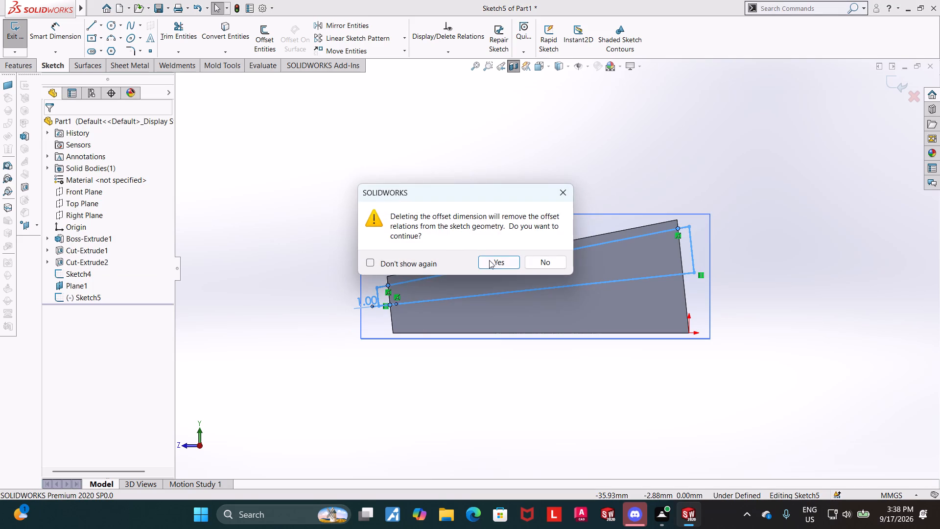
pyautogui.click(489, 260)
pyautogui.press('Escape')
pyautogui.press('Escape')
# Draw a centerline about 25.86 mm long from the midpoint of the wedge's small-end edge to the midpoint of its large-end edge.
pyautogui.click(102, 24)
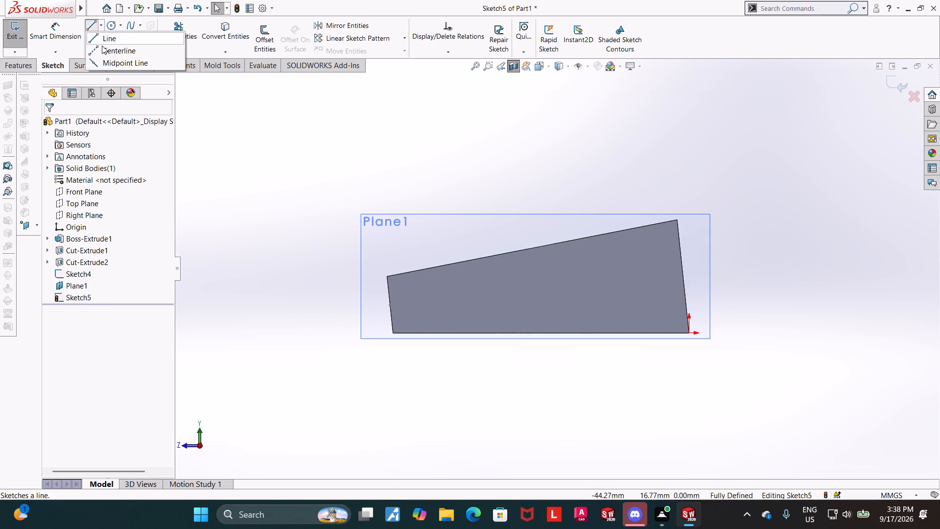
pyautogui.click(102, 52)
pyautogui.scroll(-3, 406, 278)
pyautogui.scroll(-3, 414, 326)
pyautogui.scroll(7, 816, 304)
pyautogui.scroll(-3, 769, 260)
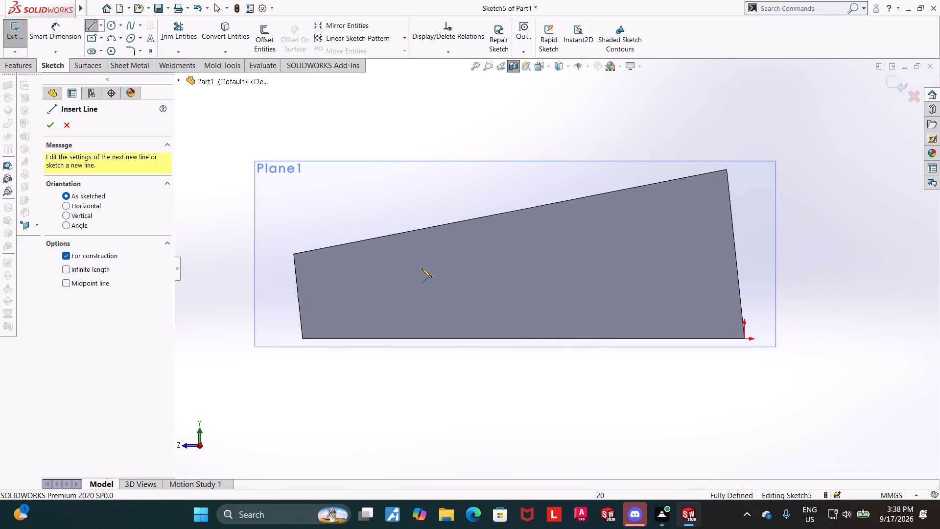
pyautogui.click(297, 296)
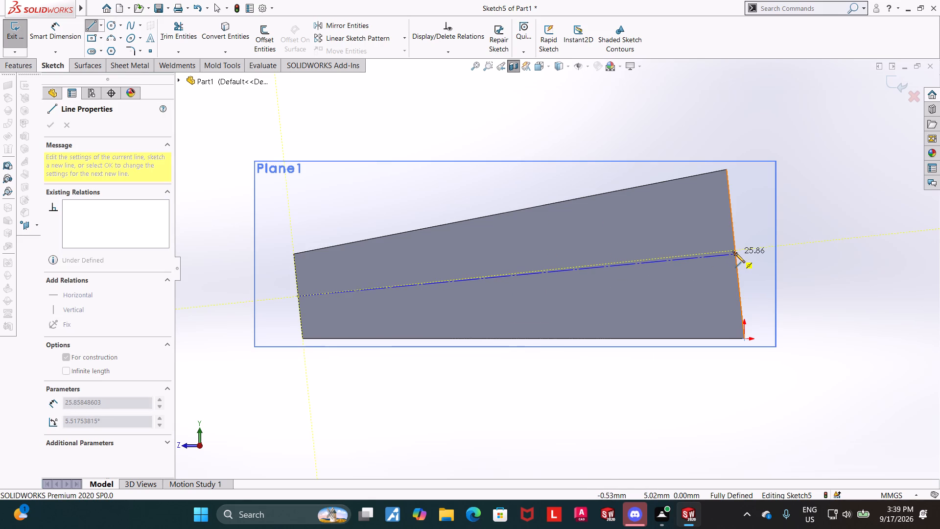
pyautogui.scroll(-5, 735, 253)
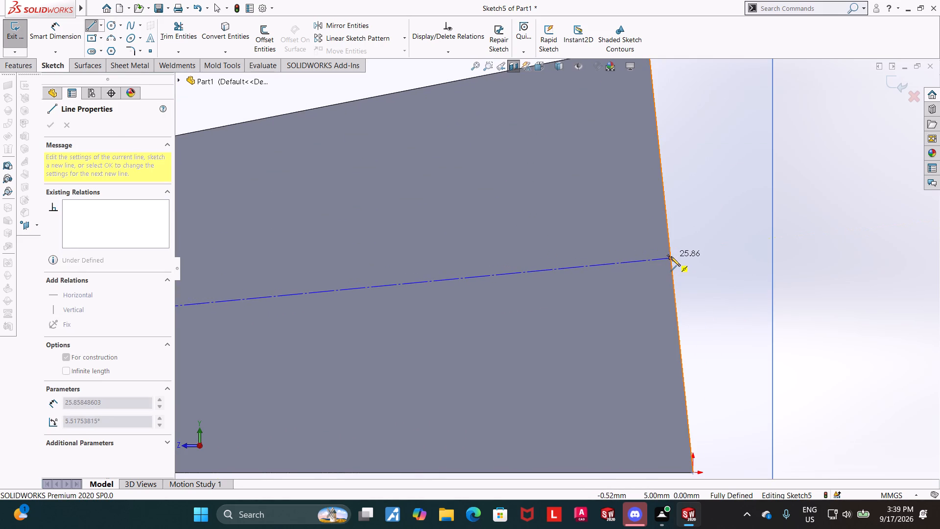
pyautogui.click(671, 257)
pyautogui.press('Escape')
pyautogui.press('Escape')
pyautogui.scroll(6, 662, 282)
pyautogui.scroll(1, 409, 264)
pyautogui.press('Escape')
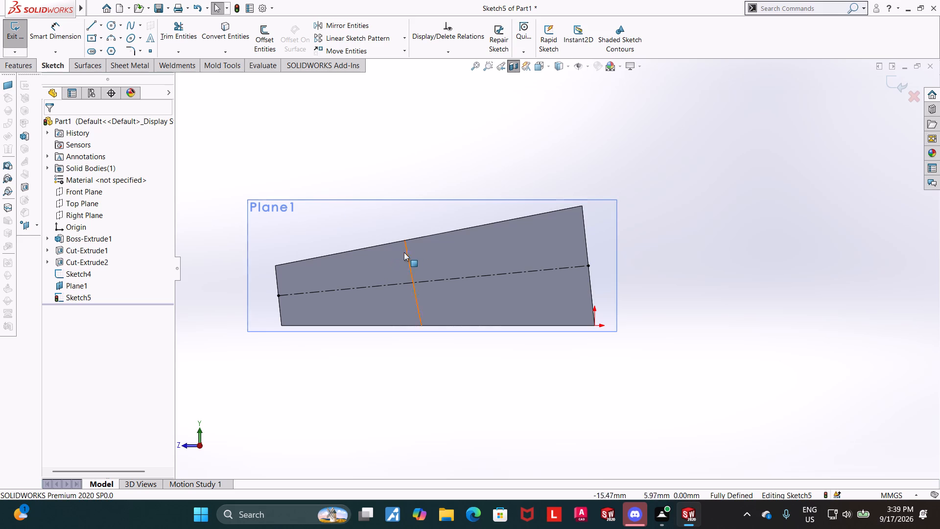
pyautogui.press('Escape')
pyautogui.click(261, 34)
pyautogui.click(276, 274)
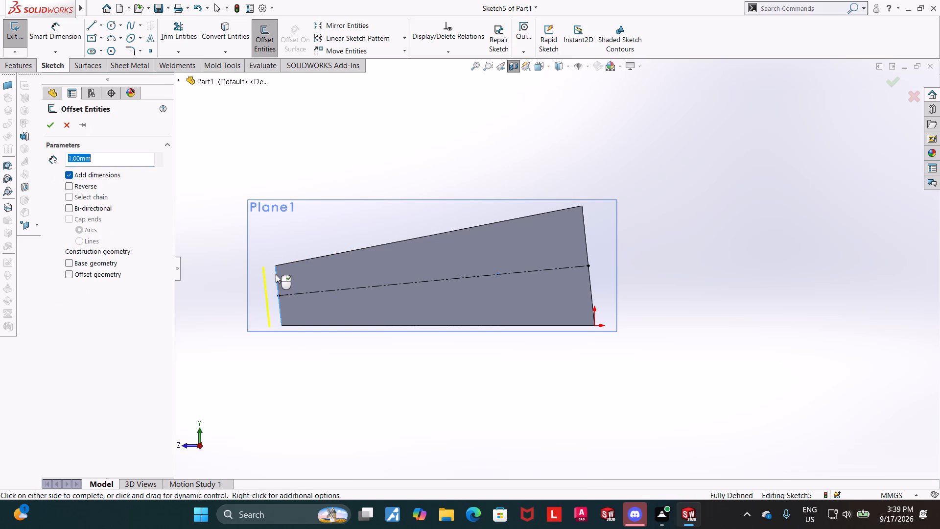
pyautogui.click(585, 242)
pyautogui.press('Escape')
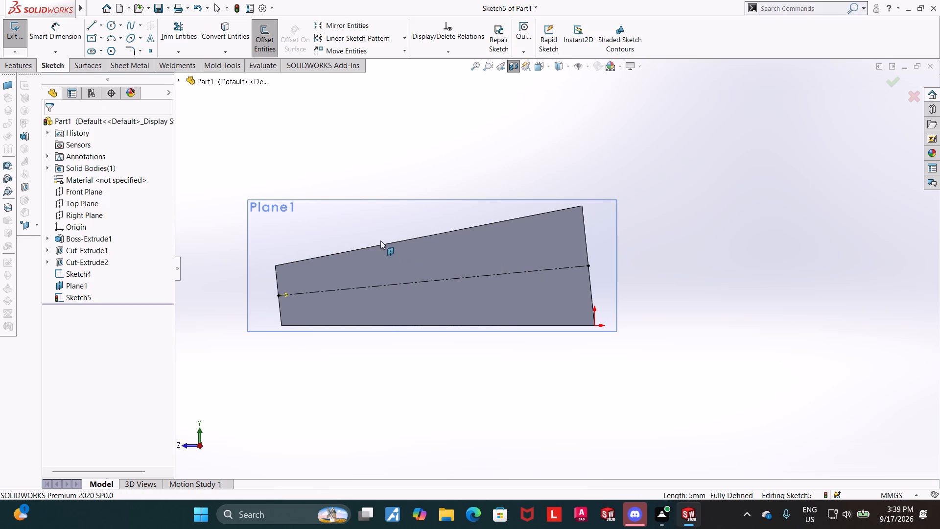
# Offset the wedge's small-end and large-end edges outward by 1 mm each, with offset dimensions.
pyautogui.click(263, 33)
pyautogui.click(276, 277)
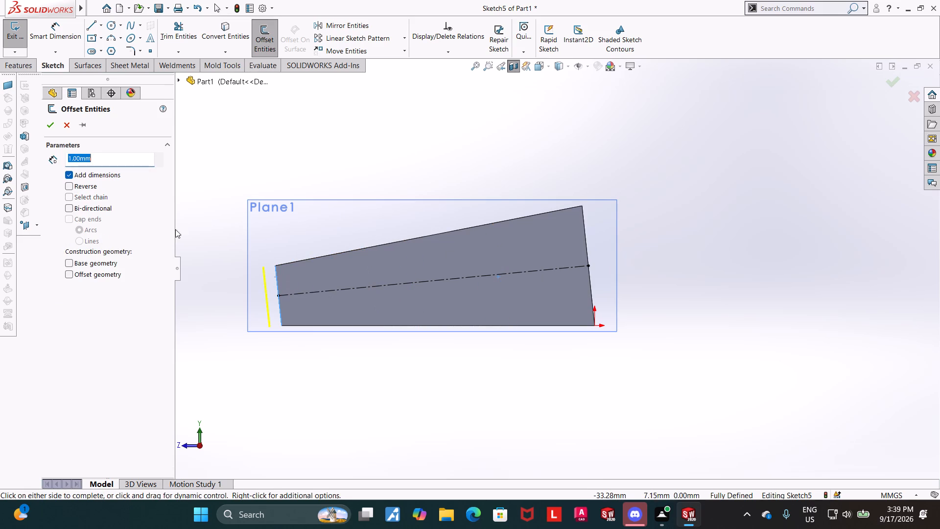
pyautogui.click(45, 126)
pyautogui.click(257, 30)
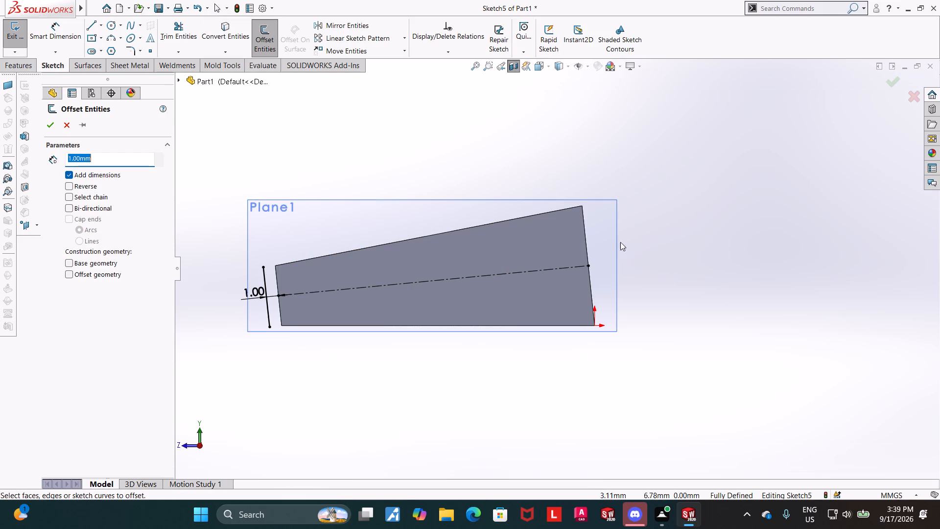
pyautogui.click(585, 238)
pyautogui.click(55, 127)
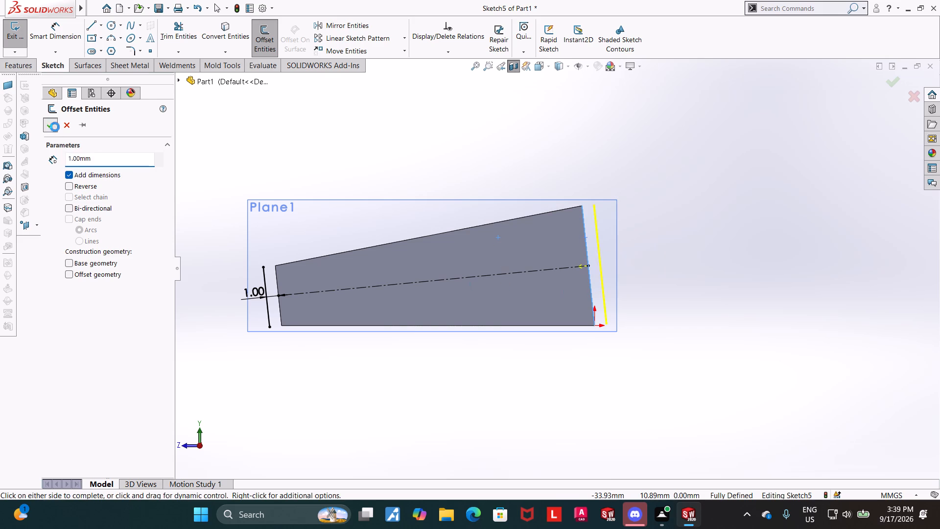
pyautogui.scroll(-5, 285, 274)
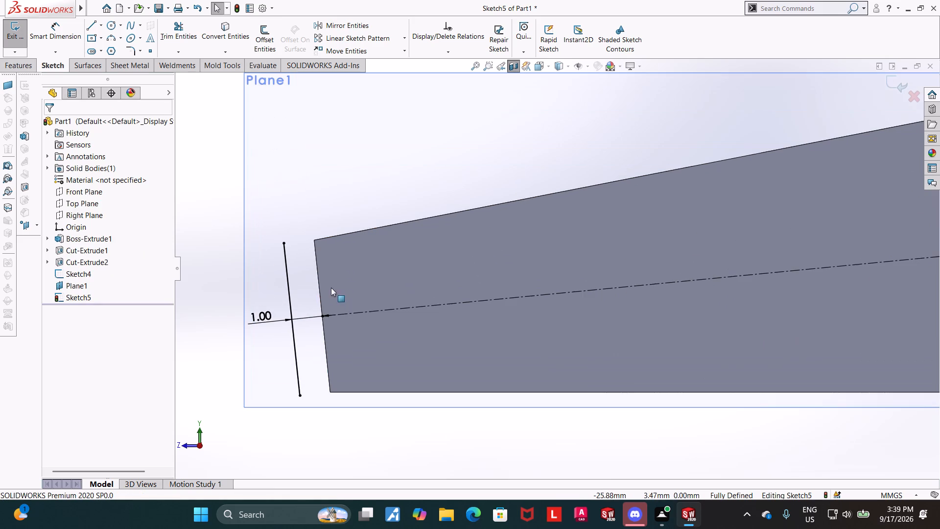
# Draw a line about 27.86 mm long joining the midpoints of the small-end and large-end offset lines.
pyautogui.scroll(1, 376, 313)
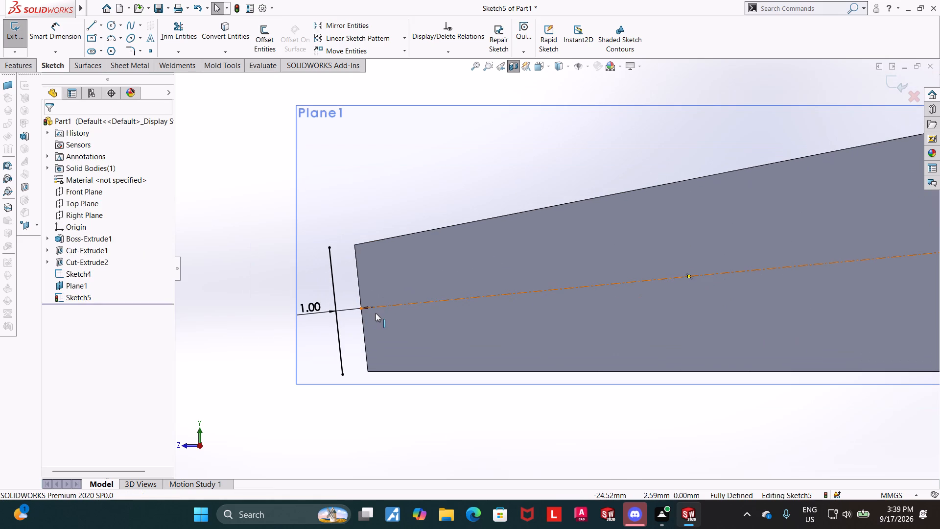
pyautogui.click(94, 26)
pyautogui.click(335, 311)
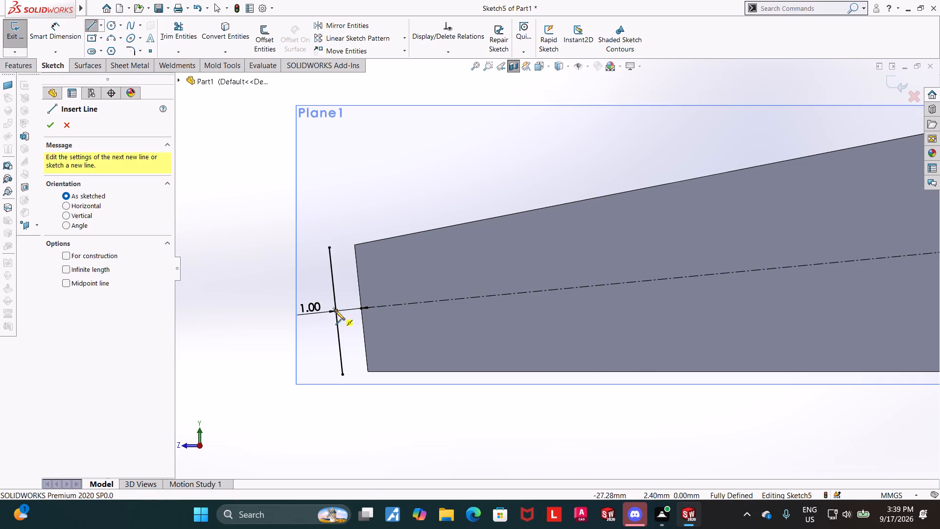
pyautogui.scroll(3, 348, 324)
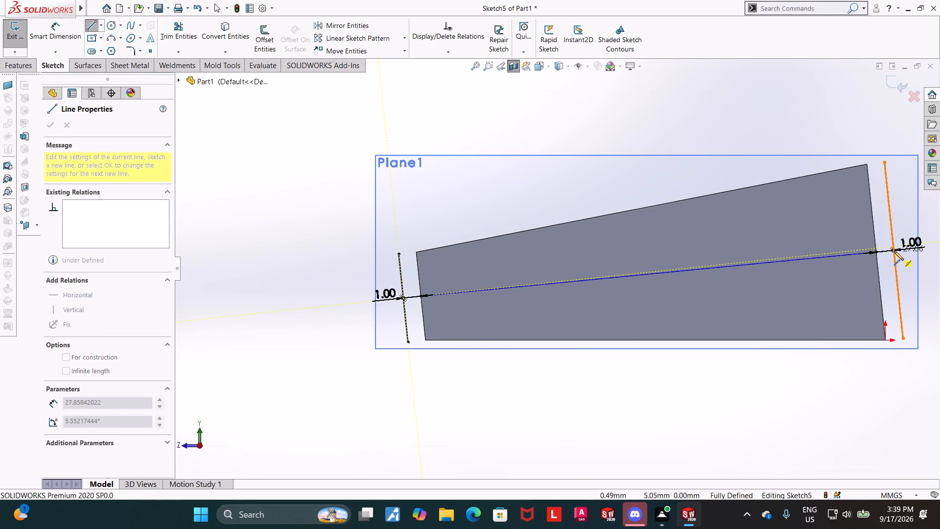
pyautogui.click(894, 251)
pyautogui.press('Escape')
pyautogui.press('Escape')
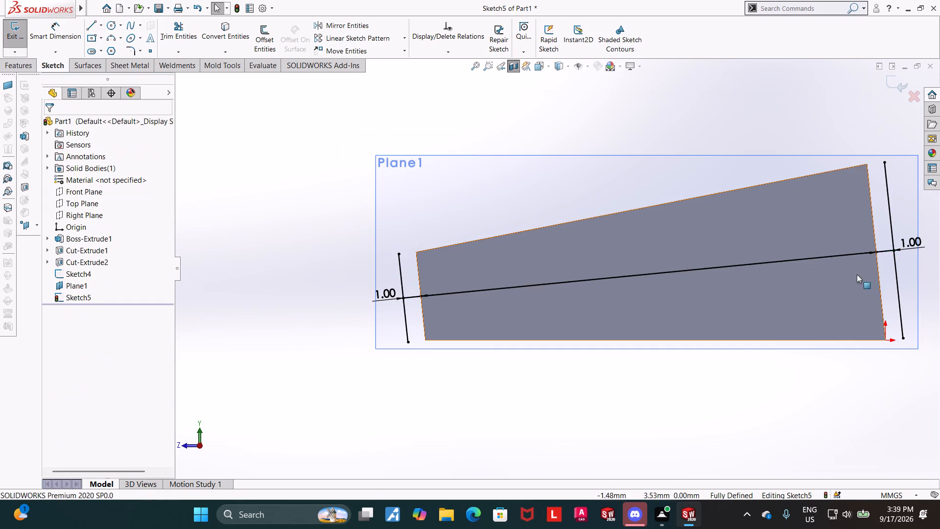
pyautogui.scroll(-2, 688, 280)
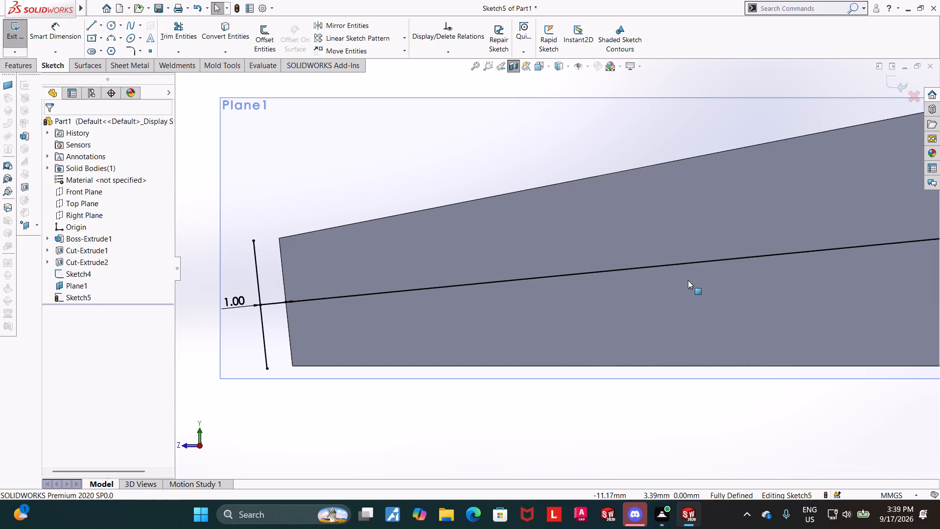
pyautogui.scroll(4, 674, 278)
pyautogui.press('Escape')
pyautogui.press('Escape')
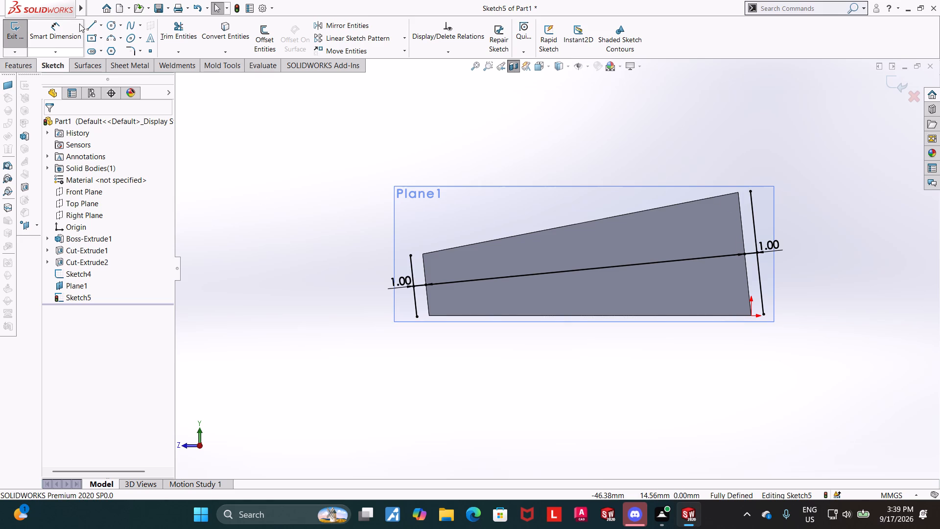
# Draw a slanted line about 28.04 mm long above the centerline, from the small-end offset line to near the top of the large-end offset line.
pyautogui.click(90, 28)
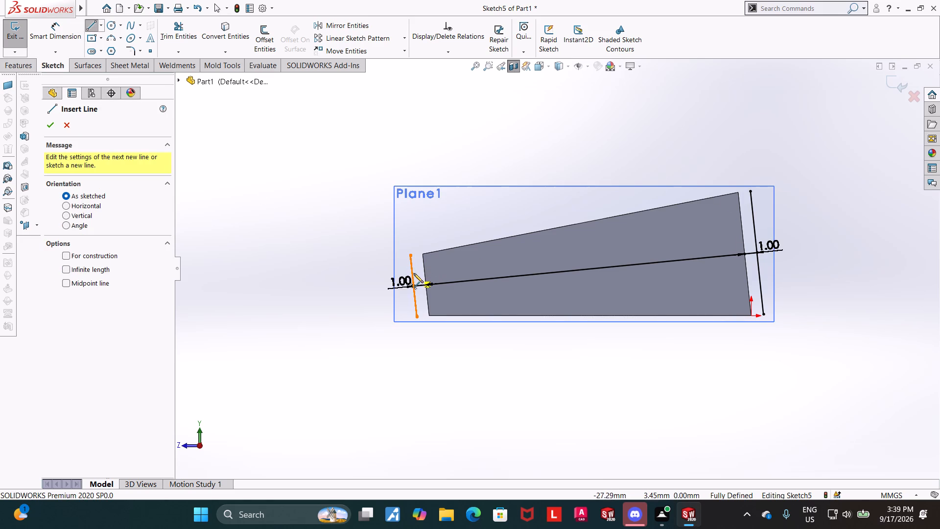
pyautogui.click(412, 274)
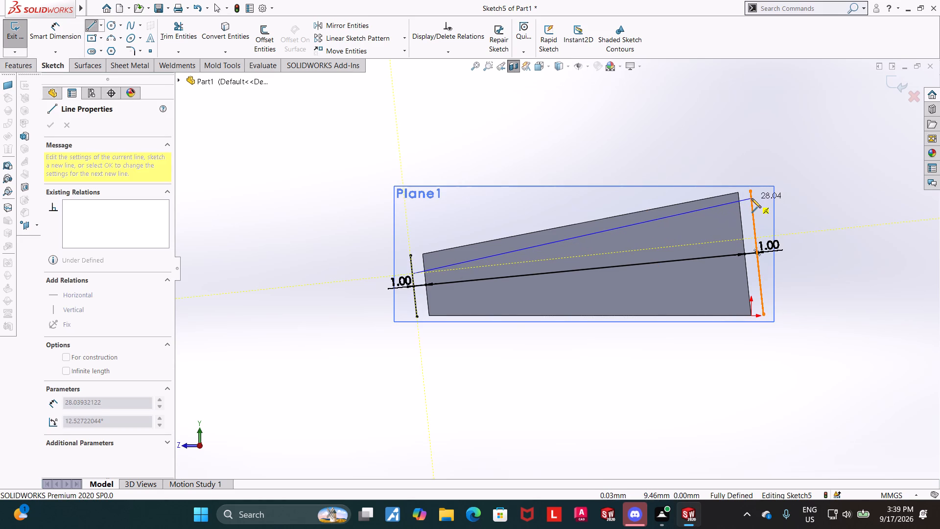
pyautogui.click(752, 198)
pyautogui.press('Escape')
pyautogui.press('Escape')
pyautogui.press('Escape')
# Place a sketch point where the slanted line crosses the wedge's small-end edge, coincident with both.
pyautogui.scroll(-5, 508, 256)
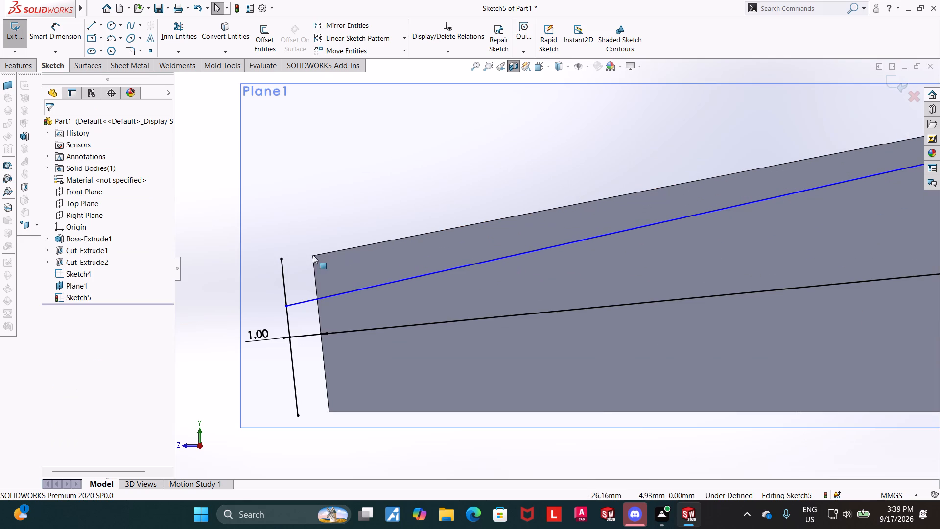
pyautogui.click(147, 50)
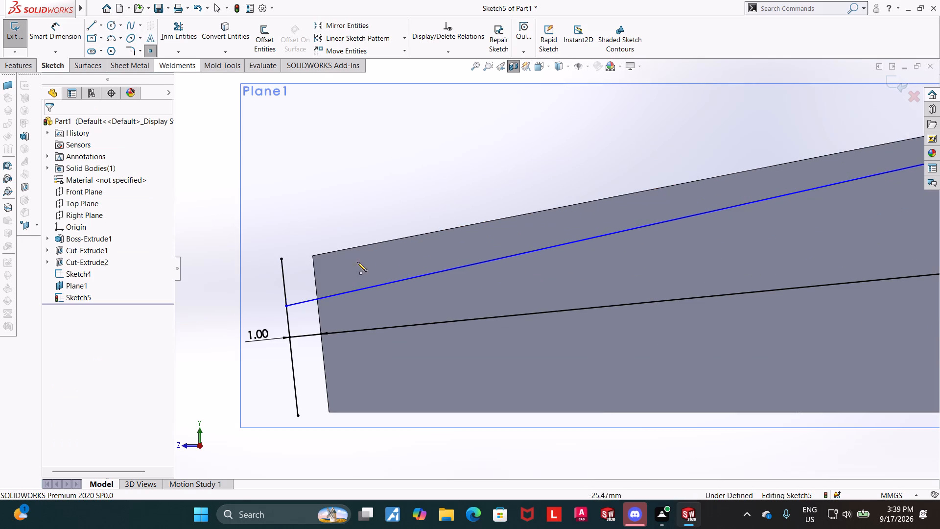
pyautogui.scroll(-4, 358, 272)
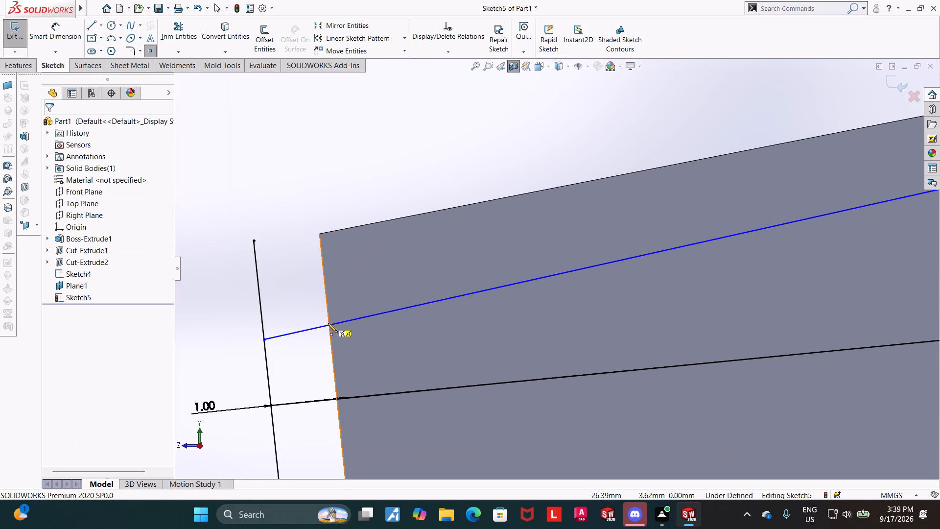
pyautogui.click(329, 323)
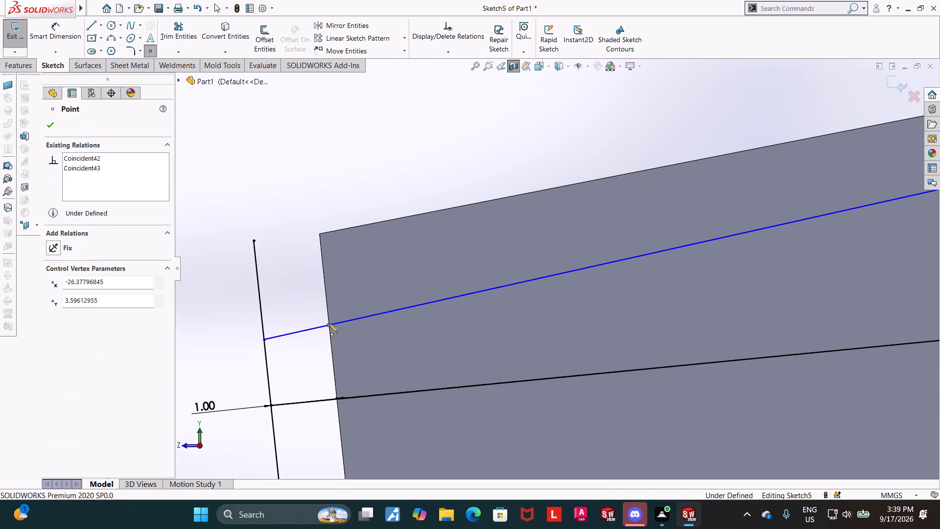
pyautogui.press('Escape')
pyautogui.click(329, 324)
pyautogui.keyDown('ctrl'); pyautogui.click(342, 321); pyautogui.keyUp('ctrl')
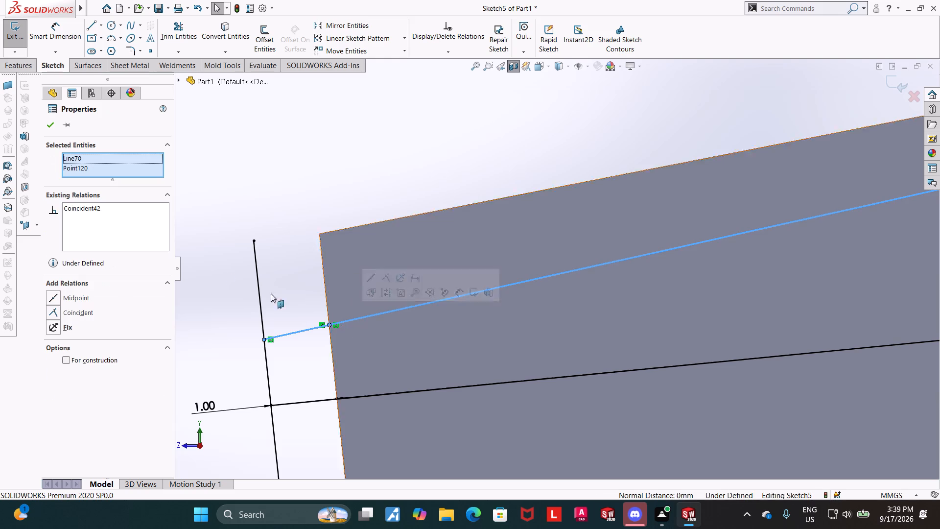
pyautogui.click(48, 126)
pyautogui.press('Escape')
pyautogui.moveTo(328, 326); pyautogui.dragTo(336, 324)
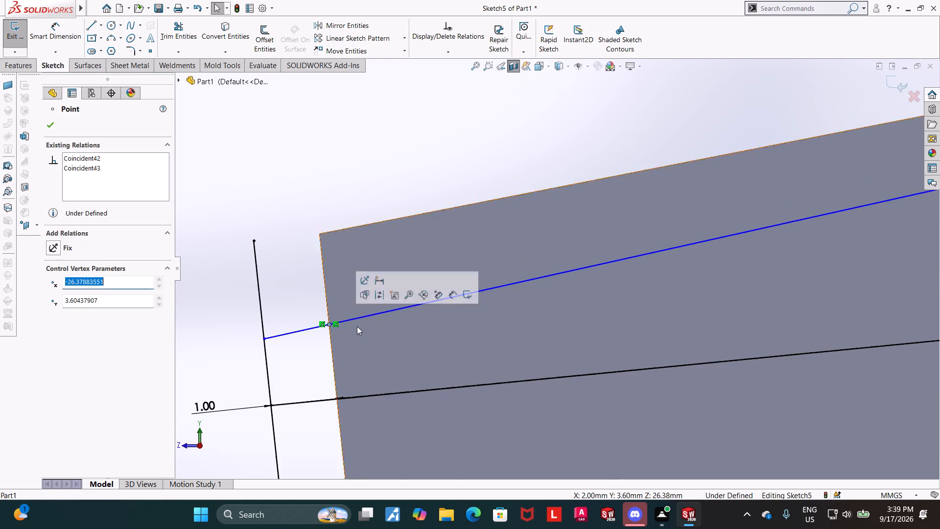
pyautogui.scroll(6, 359, 326)
pyautogui.scroll(7, 499, 319)
pyautogui.press('Escape')
# Place a sketch point where the slanted line crosses the wedge's large-end edge, coincident with both.
pyautogui.scroll(-4, 725, 217)
pyautogui.scroll(-3, 645, 249)
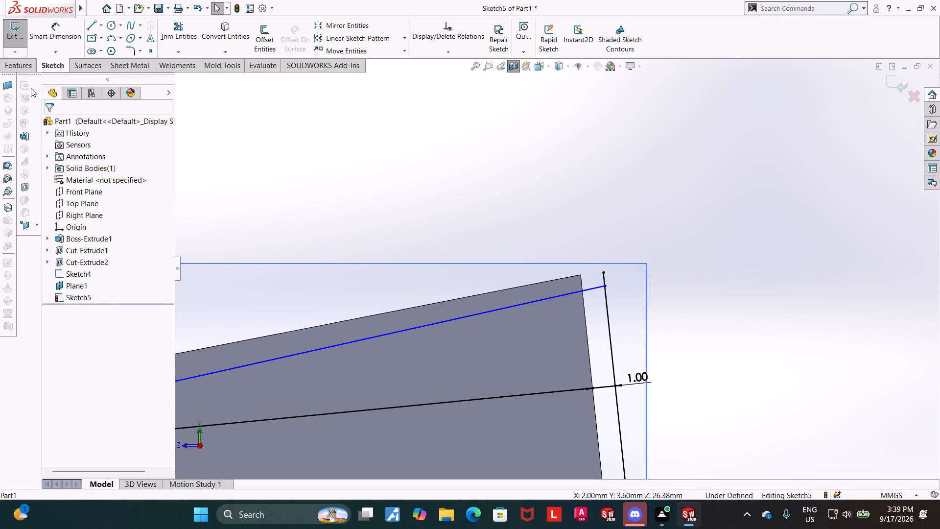
pyautogui.click(149, 52)
pyautogui.scroll(-3, 435, 259)
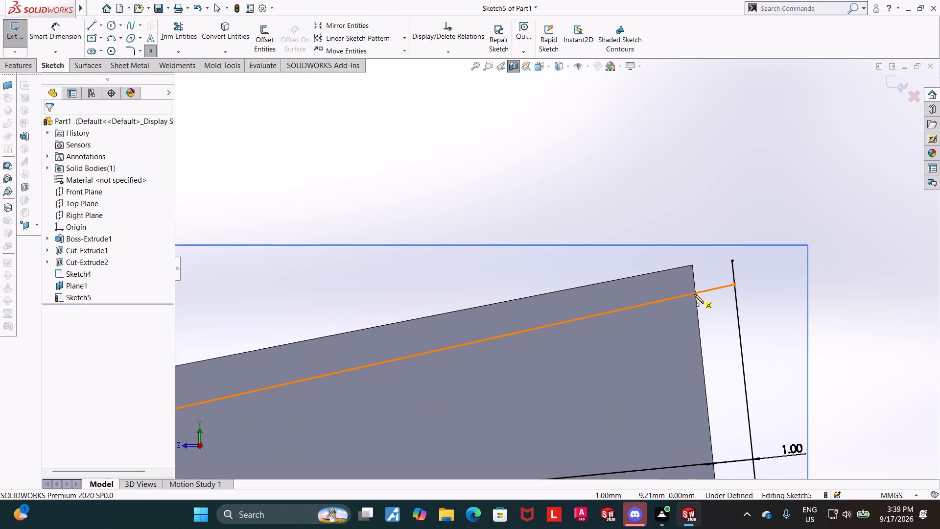
pyautogui.click(695, 292)
pyautogui.press('Escape')
pyautogui.press('Escape')
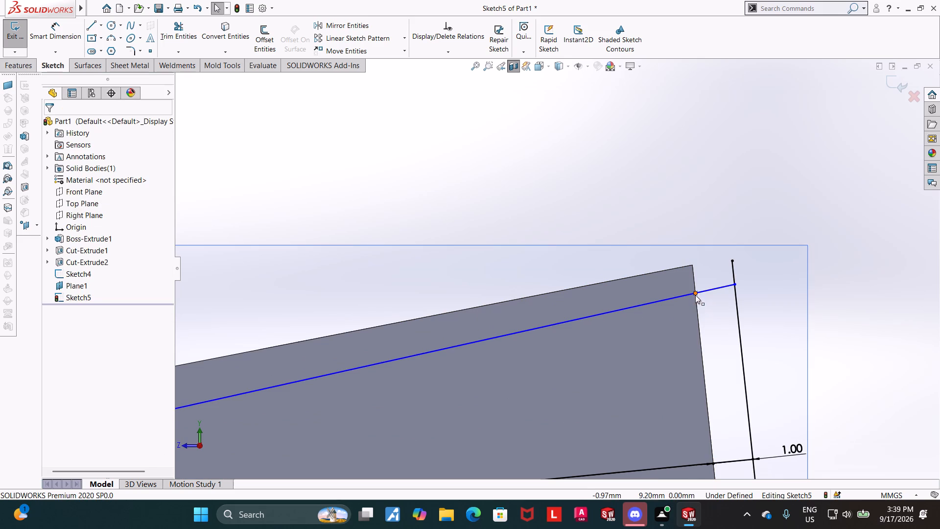
pyautogui.click(695, 294)
pyautogui.keyDown('ctrl'); pyautogui.click(685, 297); pyautogui.keyUp('ctrl')
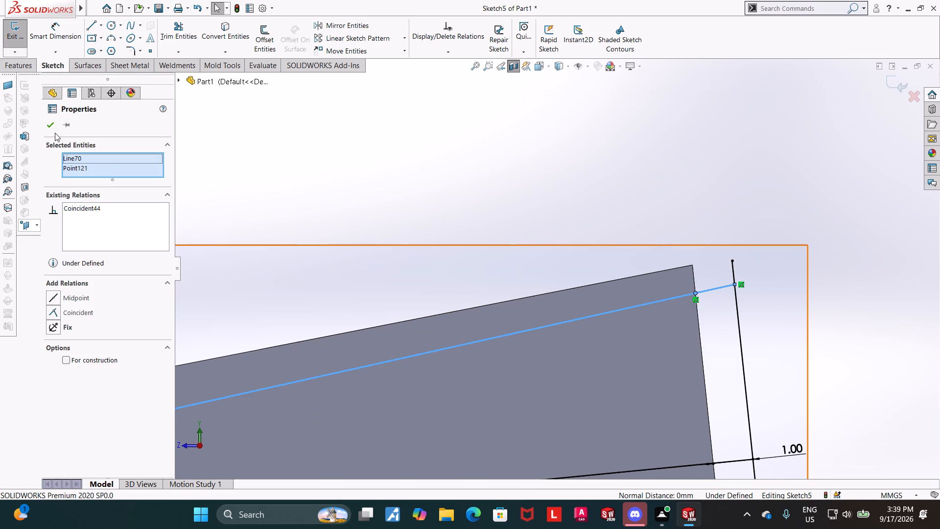
pyautogui.click(56, 314)
pyautogui.click(48, 127)
pyautogui.press('Escape')
pyautogui.press('Escape')
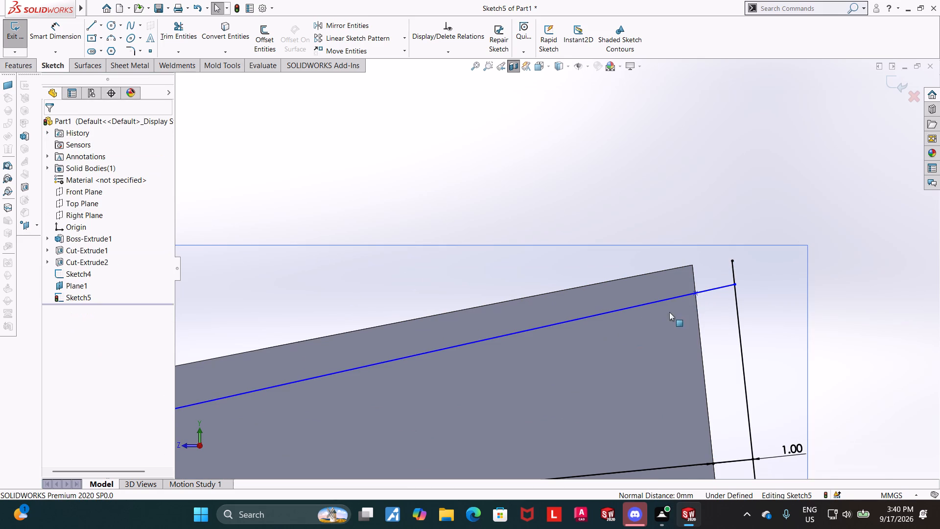
pyautogui.click(694, 293)
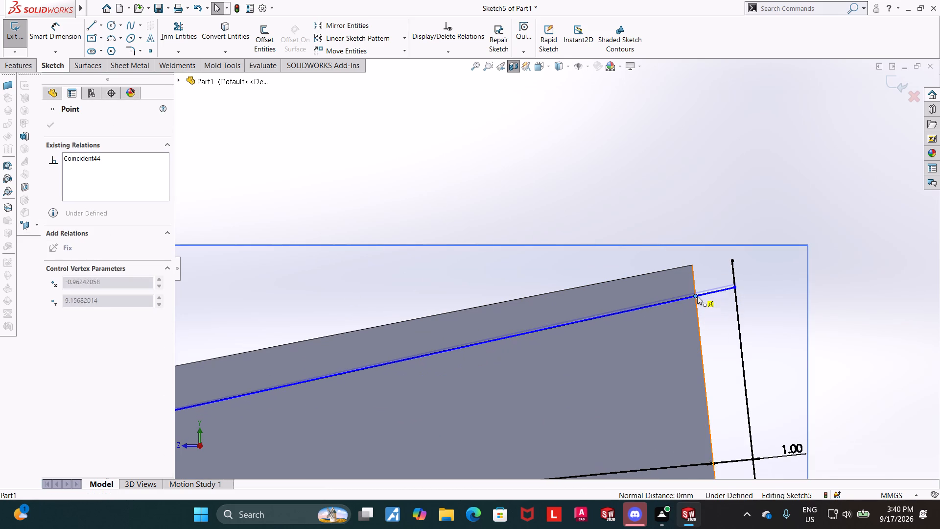
pyautogui.press('Escape')
pyautogui.press('Escape')
pyautogui.scroll(6, 780, 307)
pyautogui.press('Escape')
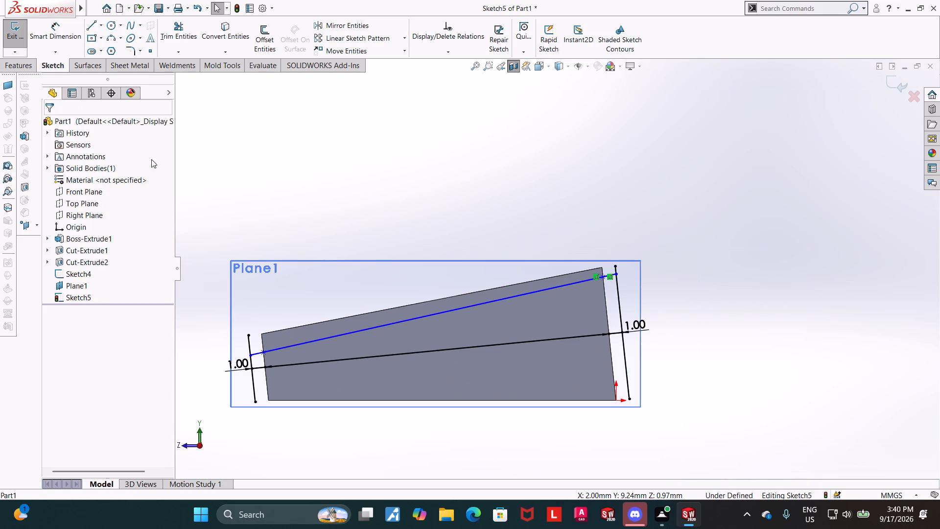
# Dimension the small-end point's distance from the centerline endpoint along the wedge's edge, entering 1.7 mm.
pyautogui.click(58, 31)
pyautogui.scroll(-3, 266, 338)
pyautogui.scroll(-4, 337, 354)
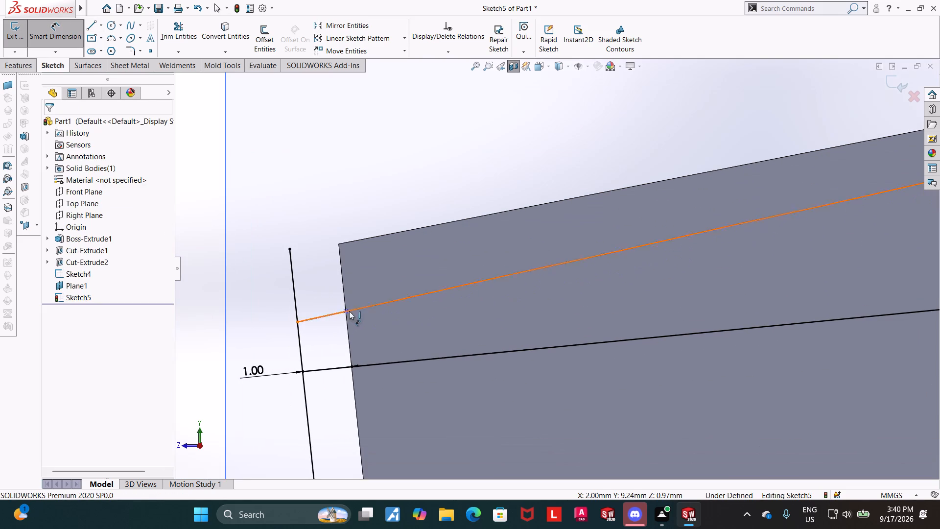
pyautogui.click(346, 309)
pyautogui.click(351, 368)
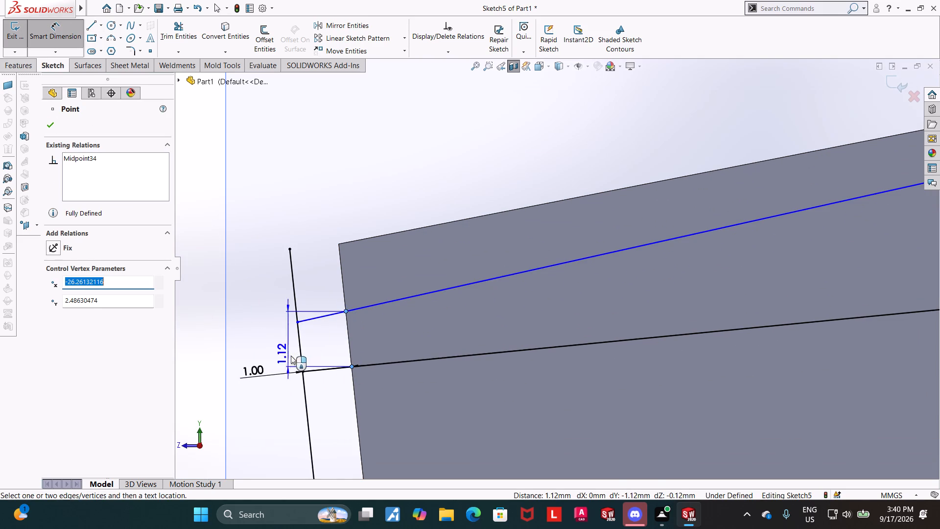
pyautogui.scroll(3, 244, 352)
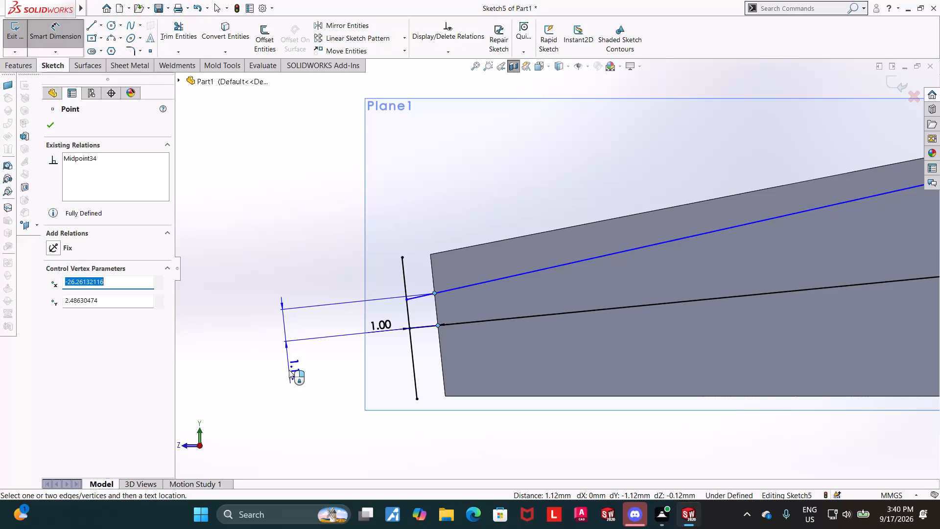
pyautogui.click(289, 370)
pyautogui.press('1')
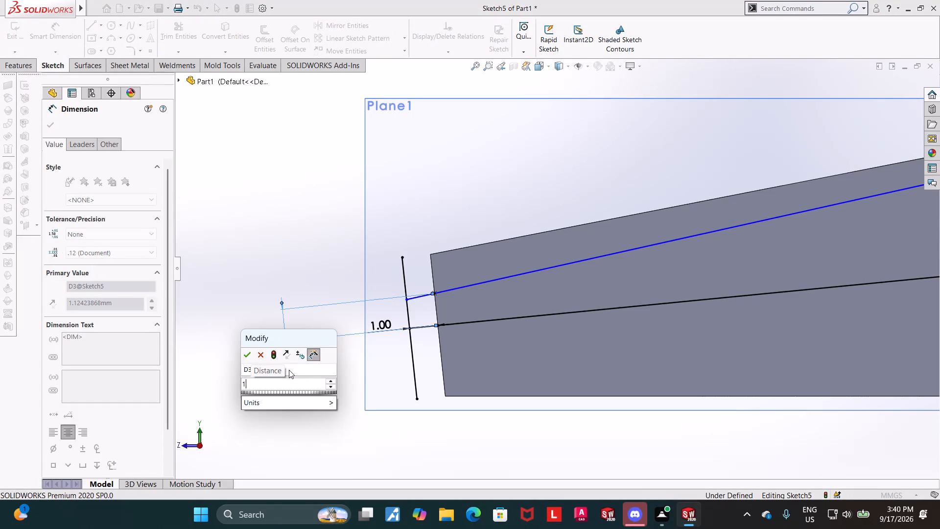
pyautogui.write('.7')
pyautogui.press('Return')
pyautogui.press('Escape')
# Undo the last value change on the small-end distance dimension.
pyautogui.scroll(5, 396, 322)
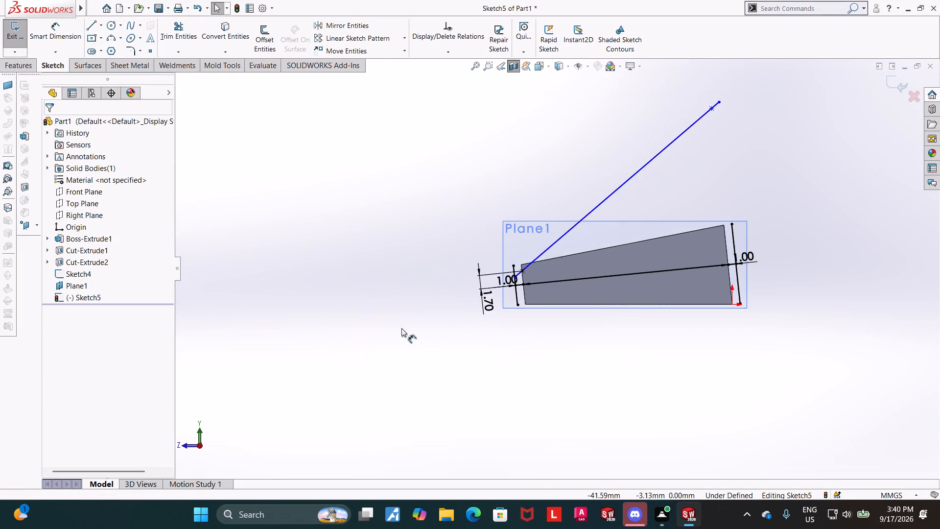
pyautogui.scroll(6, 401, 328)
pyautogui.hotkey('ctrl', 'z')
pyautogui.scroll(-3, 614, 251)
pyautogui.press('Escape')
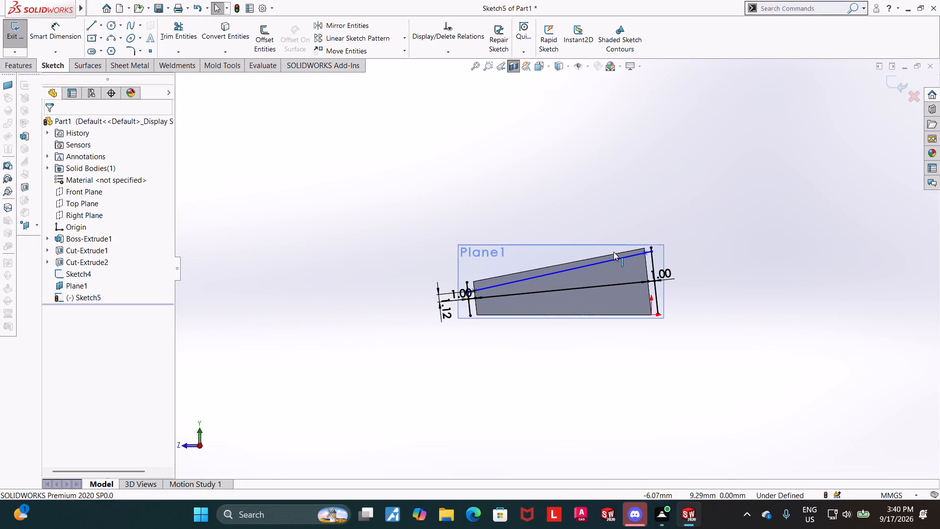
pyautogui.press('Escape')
# Dimension the large-end point's distance from the centerline endpoint along the wedge's edge as 4 mm.
pyautogui.scroll(-4, 472, 320)
pyautogui.scroll(1, 682, 246)
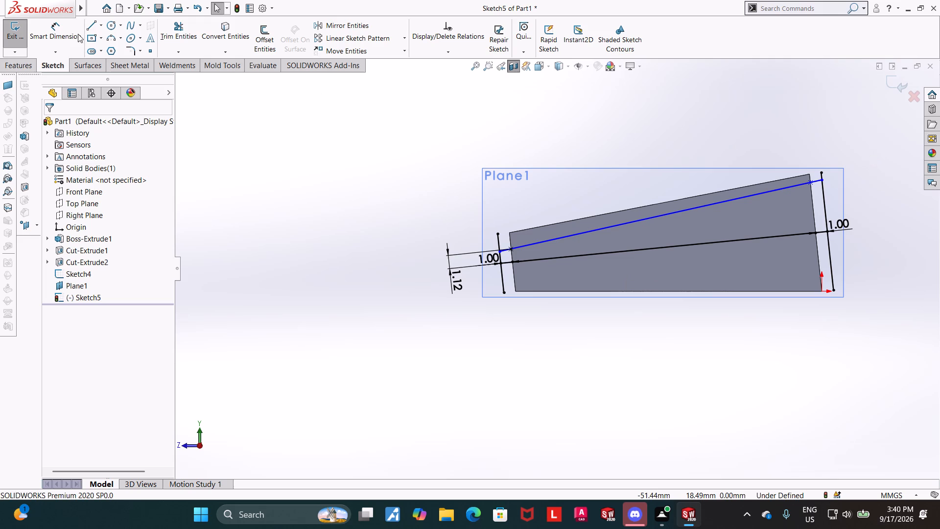
pyautogui.click(70, 31)
pyautogui.scroll(-4, 781, 197)
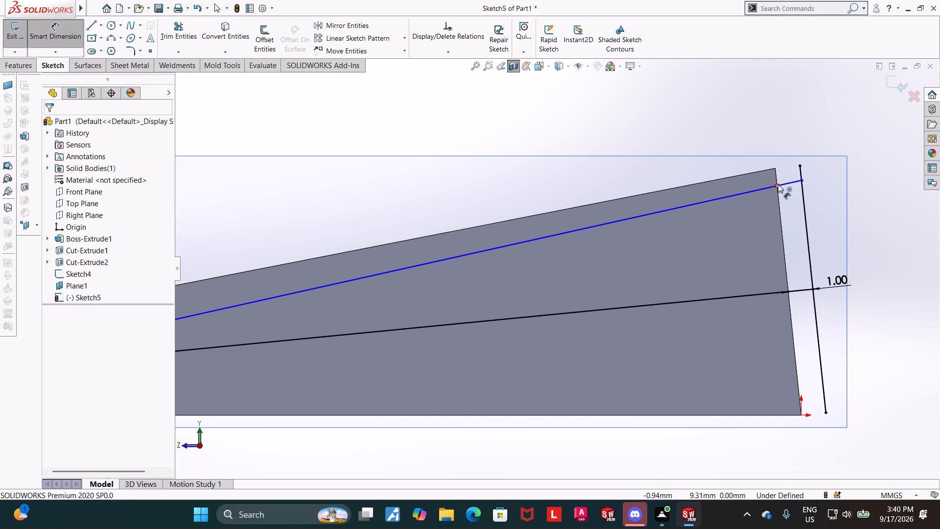
pyautogui.click(777, 184)
pyautogui.click(787, 291)
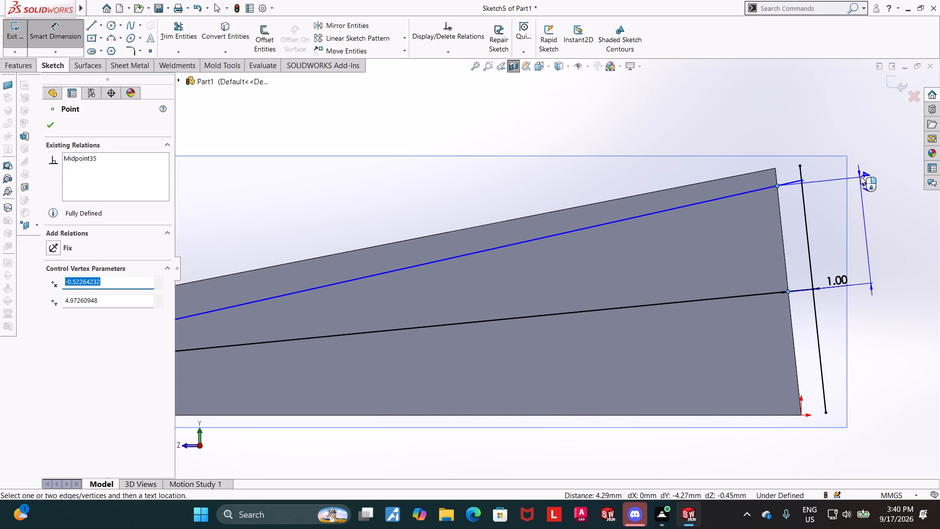
pyautogui.click(864, 161)
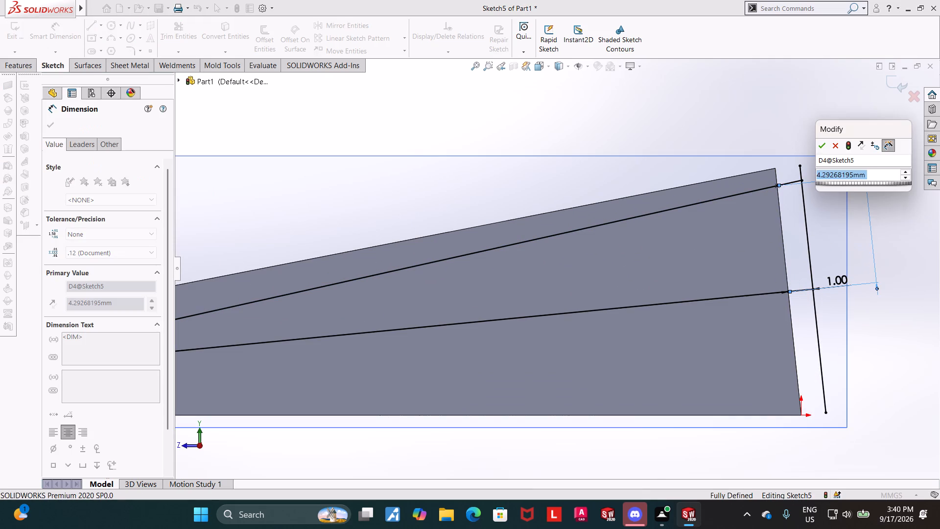
pyautogui.press('4')
pyautogui.press('Return')
pyautogui.press('Escape')
pyautogui.scroll(7, 864, 162)
pyautogui.scroll(-5, 499, 264)
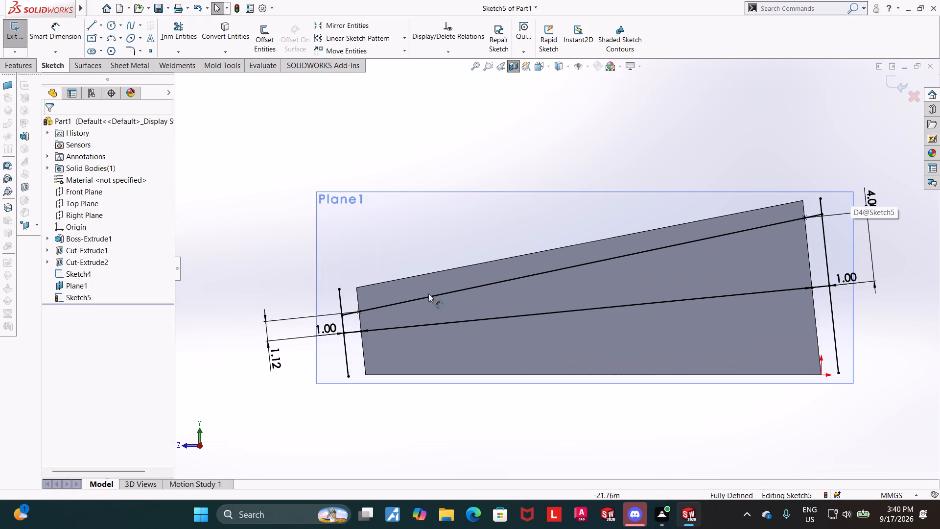
# Set the small-end point's distance from the centerline endpoint to 1.7 mm.
pyautogui.press('Escape')
pyautogui.doubleClick(243, 377)
pyautogui.write('1.7')
pyautogui.press('Return')
pyautogui.press('Escape')
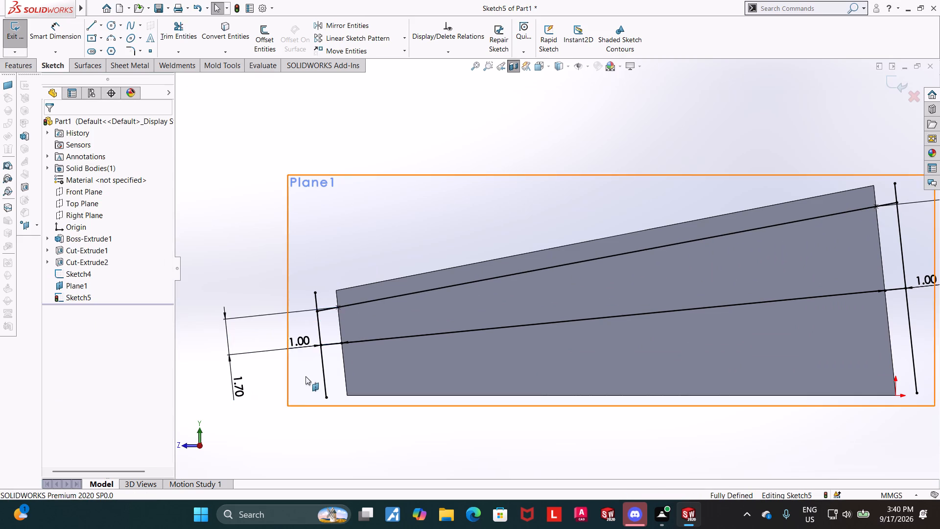
pyautogui.press('Escape')
pyautogui.scroll(6, 351, 356)
pyautogui.scroll(-2, 727, 225)
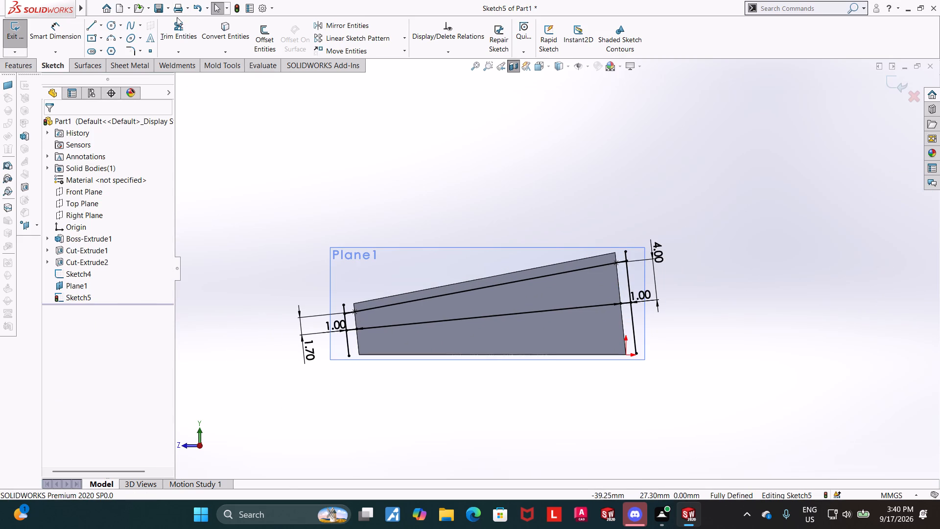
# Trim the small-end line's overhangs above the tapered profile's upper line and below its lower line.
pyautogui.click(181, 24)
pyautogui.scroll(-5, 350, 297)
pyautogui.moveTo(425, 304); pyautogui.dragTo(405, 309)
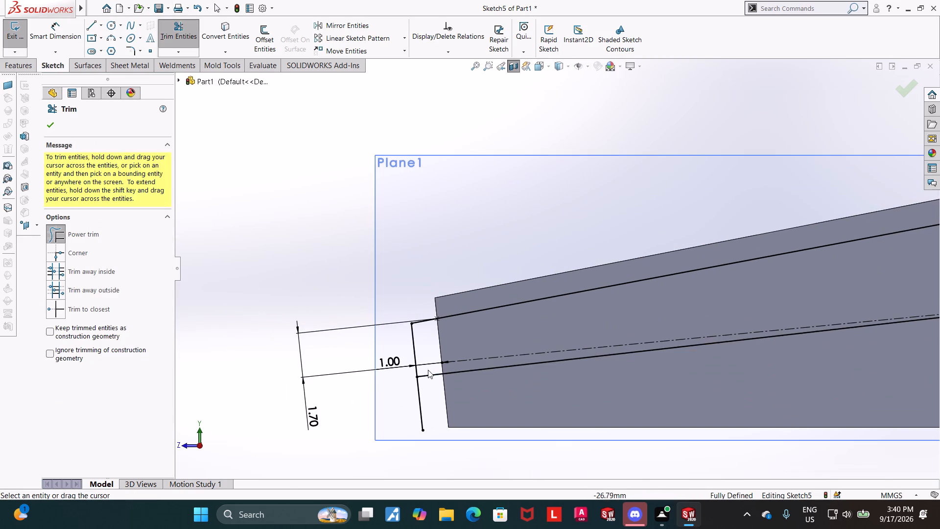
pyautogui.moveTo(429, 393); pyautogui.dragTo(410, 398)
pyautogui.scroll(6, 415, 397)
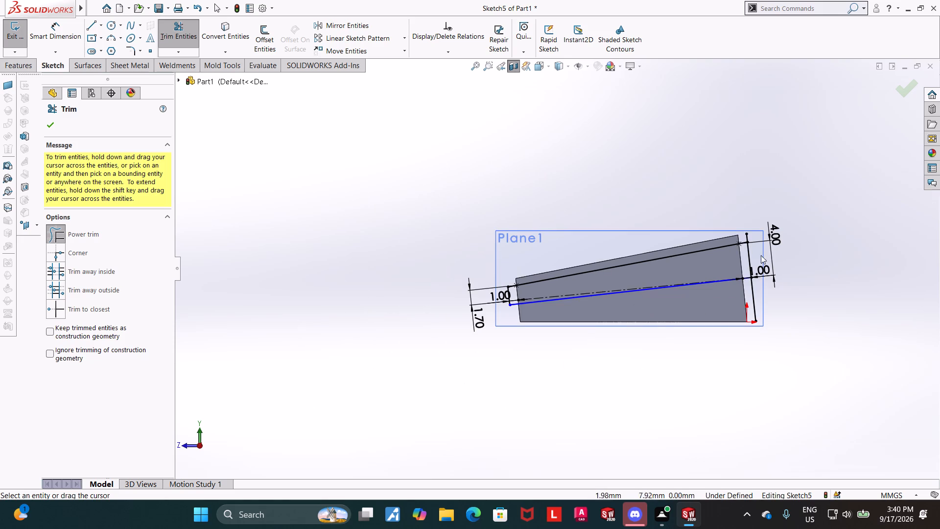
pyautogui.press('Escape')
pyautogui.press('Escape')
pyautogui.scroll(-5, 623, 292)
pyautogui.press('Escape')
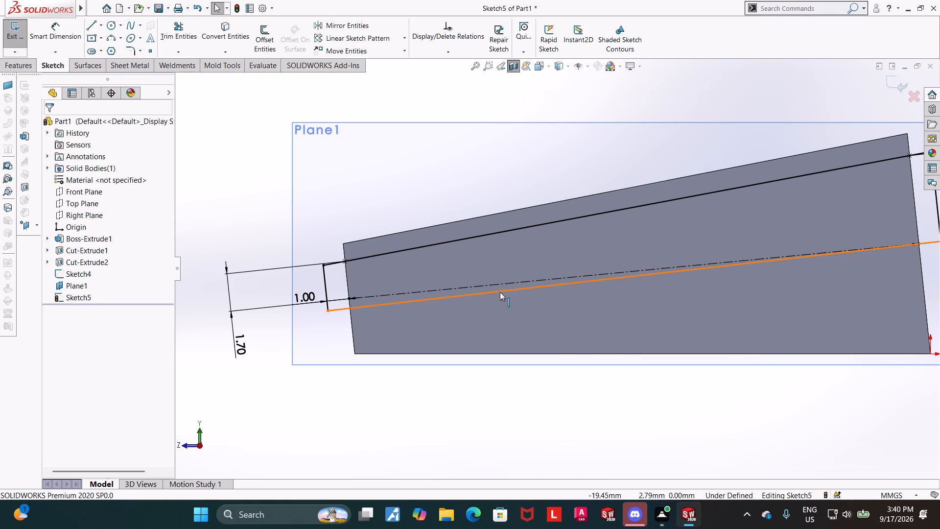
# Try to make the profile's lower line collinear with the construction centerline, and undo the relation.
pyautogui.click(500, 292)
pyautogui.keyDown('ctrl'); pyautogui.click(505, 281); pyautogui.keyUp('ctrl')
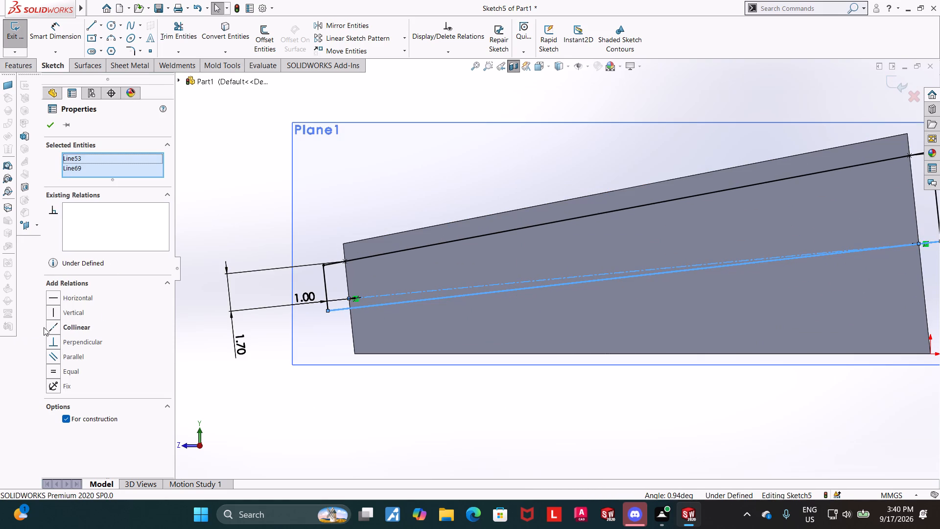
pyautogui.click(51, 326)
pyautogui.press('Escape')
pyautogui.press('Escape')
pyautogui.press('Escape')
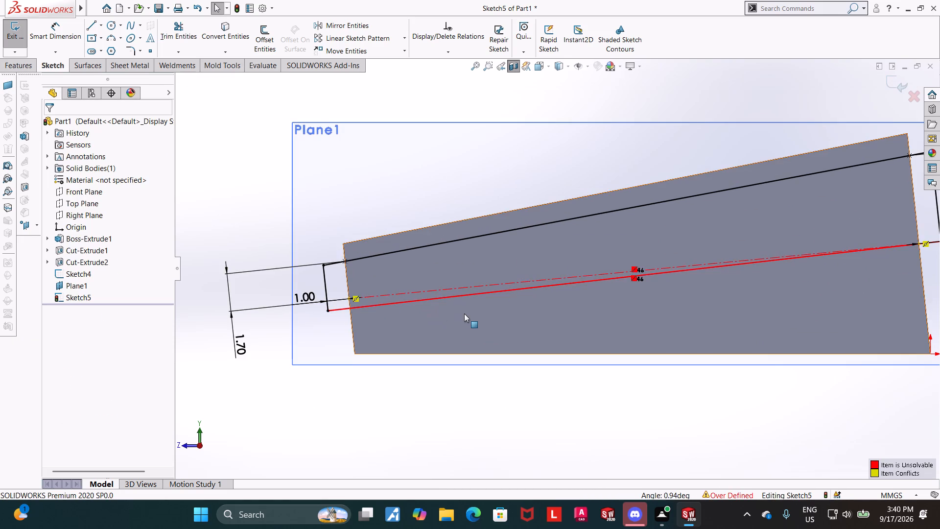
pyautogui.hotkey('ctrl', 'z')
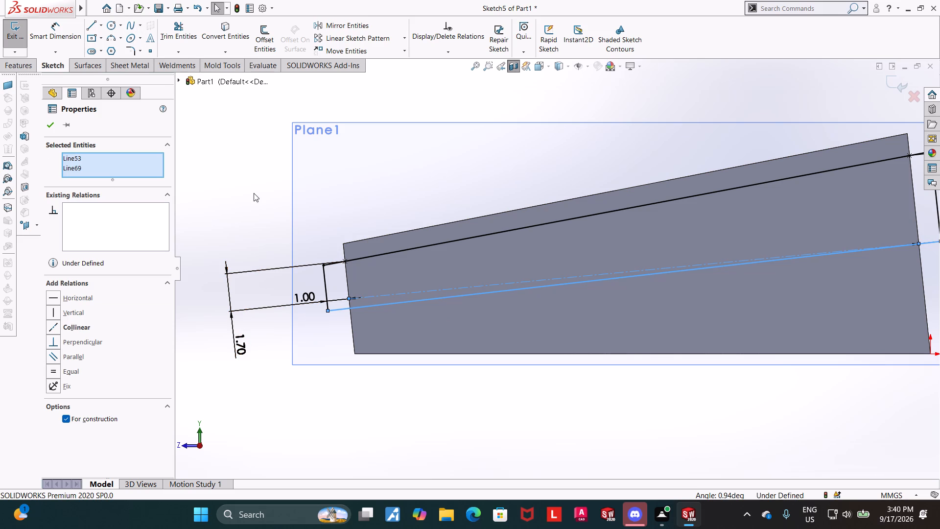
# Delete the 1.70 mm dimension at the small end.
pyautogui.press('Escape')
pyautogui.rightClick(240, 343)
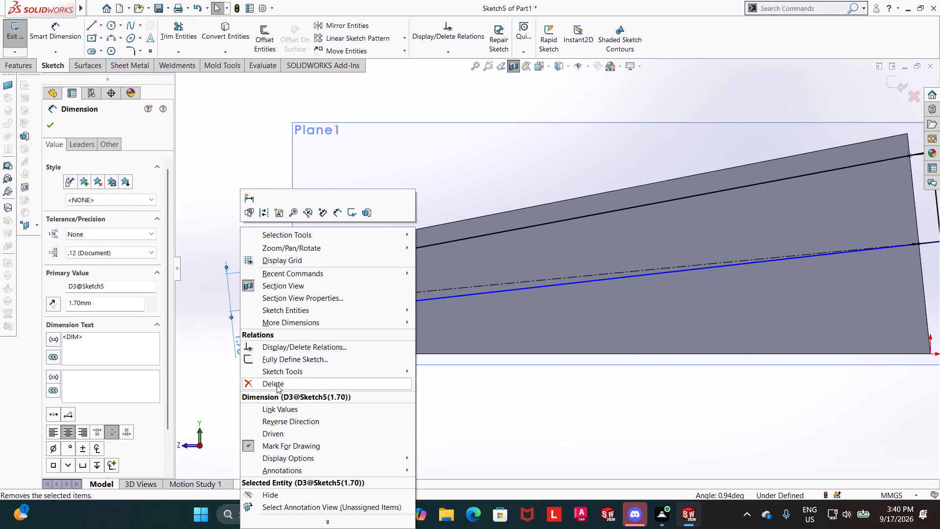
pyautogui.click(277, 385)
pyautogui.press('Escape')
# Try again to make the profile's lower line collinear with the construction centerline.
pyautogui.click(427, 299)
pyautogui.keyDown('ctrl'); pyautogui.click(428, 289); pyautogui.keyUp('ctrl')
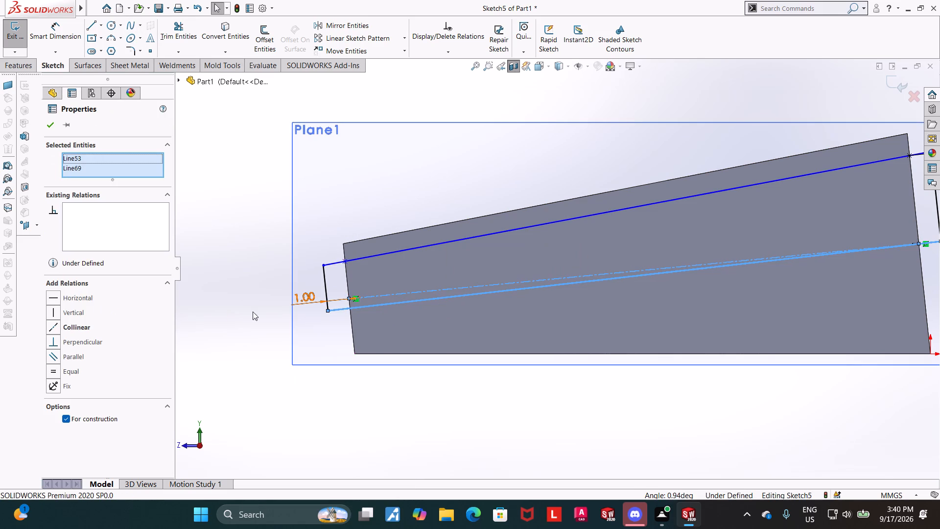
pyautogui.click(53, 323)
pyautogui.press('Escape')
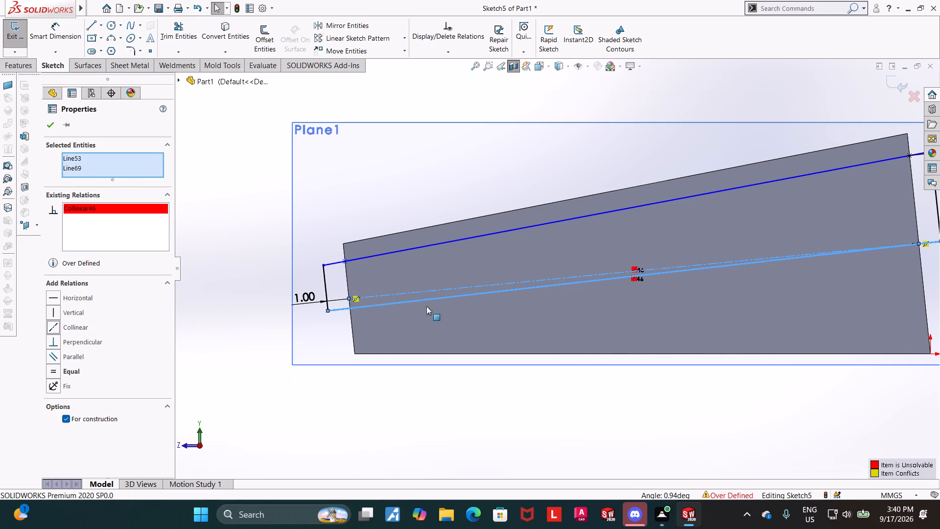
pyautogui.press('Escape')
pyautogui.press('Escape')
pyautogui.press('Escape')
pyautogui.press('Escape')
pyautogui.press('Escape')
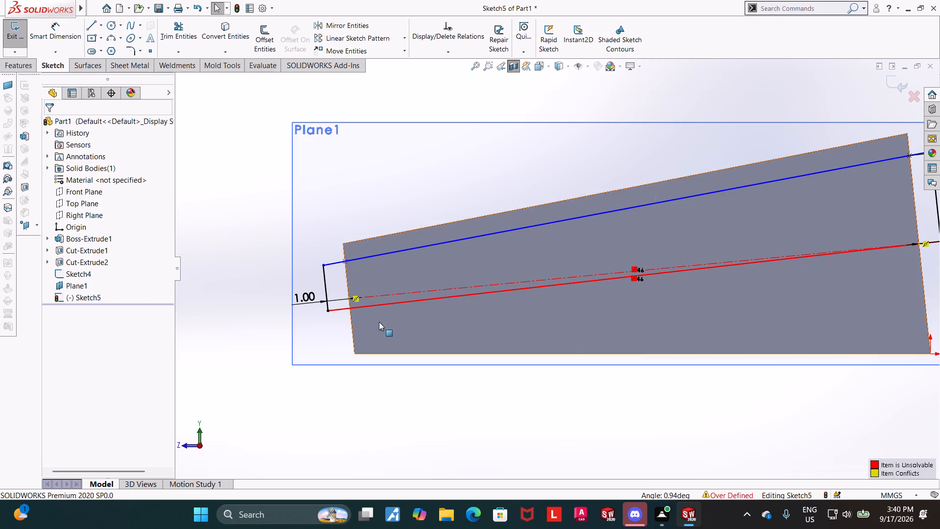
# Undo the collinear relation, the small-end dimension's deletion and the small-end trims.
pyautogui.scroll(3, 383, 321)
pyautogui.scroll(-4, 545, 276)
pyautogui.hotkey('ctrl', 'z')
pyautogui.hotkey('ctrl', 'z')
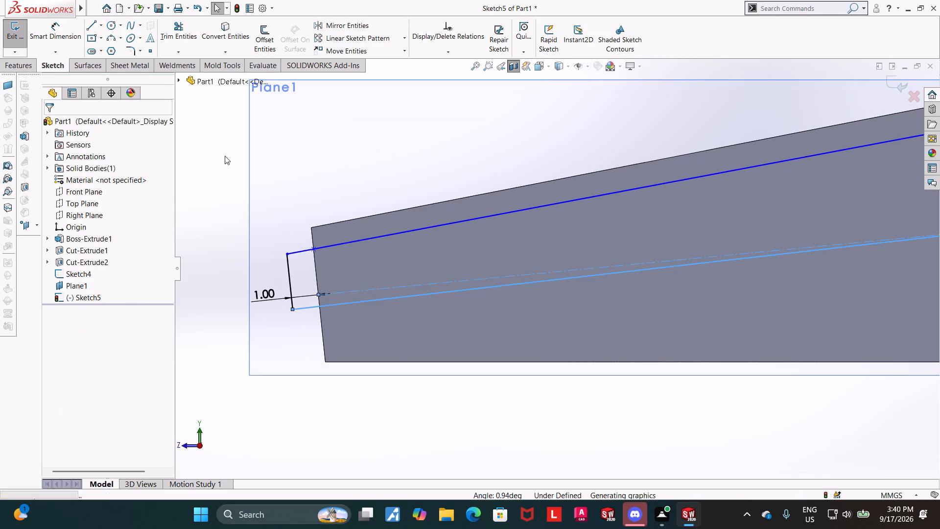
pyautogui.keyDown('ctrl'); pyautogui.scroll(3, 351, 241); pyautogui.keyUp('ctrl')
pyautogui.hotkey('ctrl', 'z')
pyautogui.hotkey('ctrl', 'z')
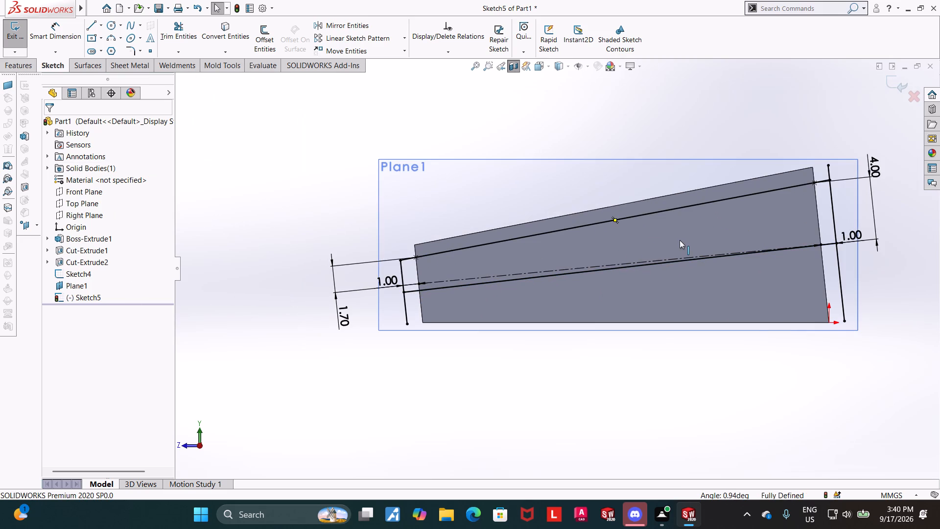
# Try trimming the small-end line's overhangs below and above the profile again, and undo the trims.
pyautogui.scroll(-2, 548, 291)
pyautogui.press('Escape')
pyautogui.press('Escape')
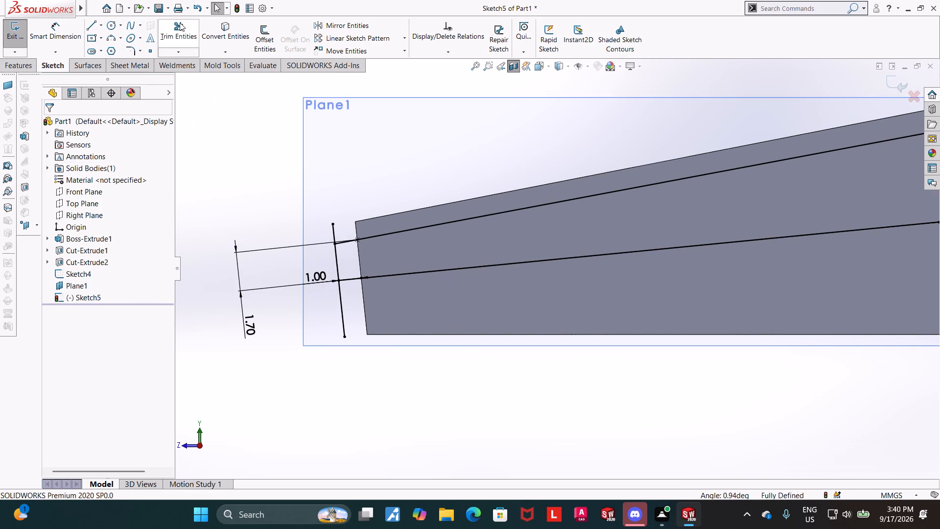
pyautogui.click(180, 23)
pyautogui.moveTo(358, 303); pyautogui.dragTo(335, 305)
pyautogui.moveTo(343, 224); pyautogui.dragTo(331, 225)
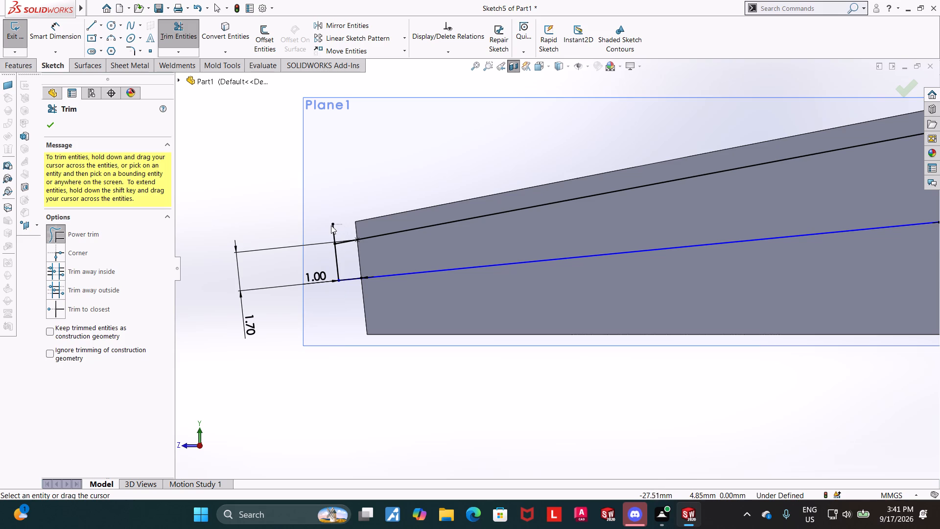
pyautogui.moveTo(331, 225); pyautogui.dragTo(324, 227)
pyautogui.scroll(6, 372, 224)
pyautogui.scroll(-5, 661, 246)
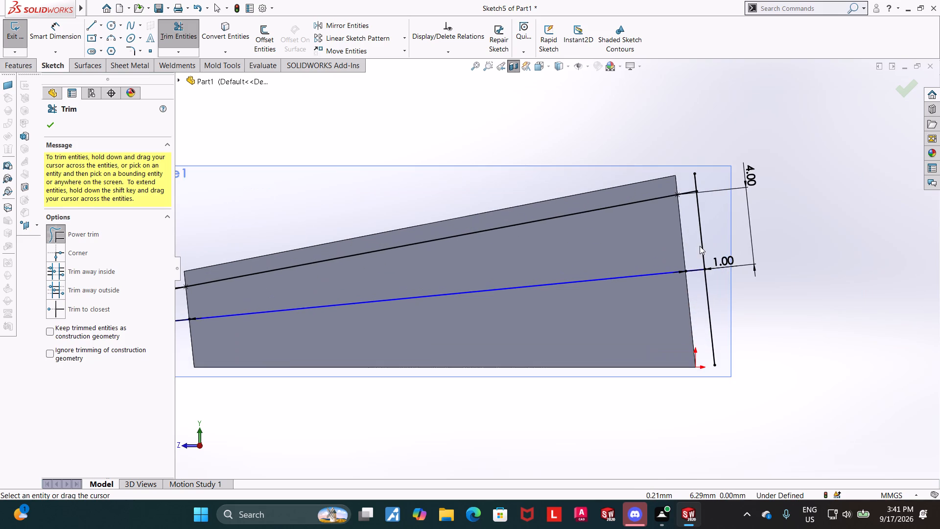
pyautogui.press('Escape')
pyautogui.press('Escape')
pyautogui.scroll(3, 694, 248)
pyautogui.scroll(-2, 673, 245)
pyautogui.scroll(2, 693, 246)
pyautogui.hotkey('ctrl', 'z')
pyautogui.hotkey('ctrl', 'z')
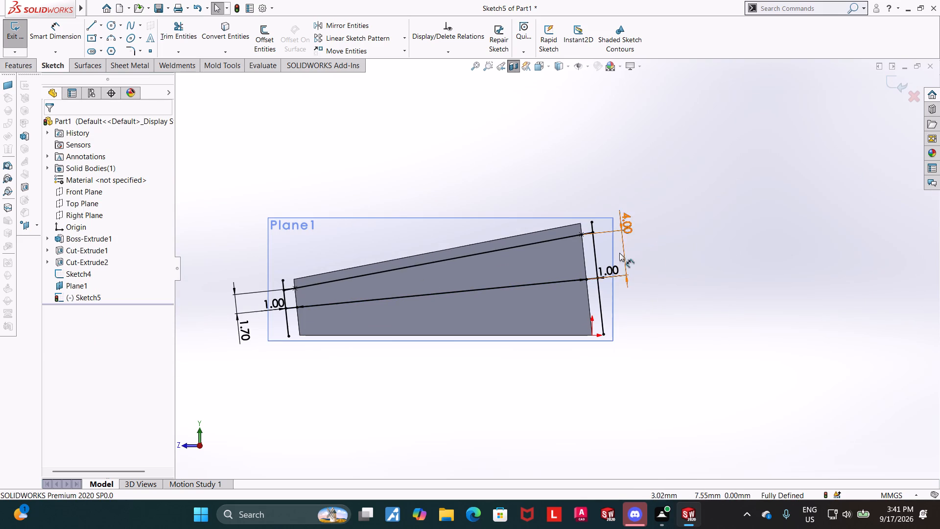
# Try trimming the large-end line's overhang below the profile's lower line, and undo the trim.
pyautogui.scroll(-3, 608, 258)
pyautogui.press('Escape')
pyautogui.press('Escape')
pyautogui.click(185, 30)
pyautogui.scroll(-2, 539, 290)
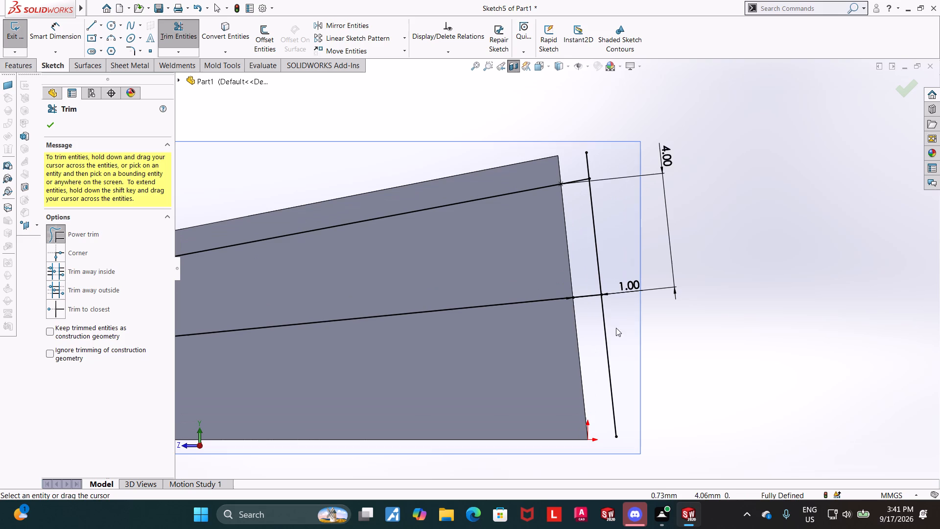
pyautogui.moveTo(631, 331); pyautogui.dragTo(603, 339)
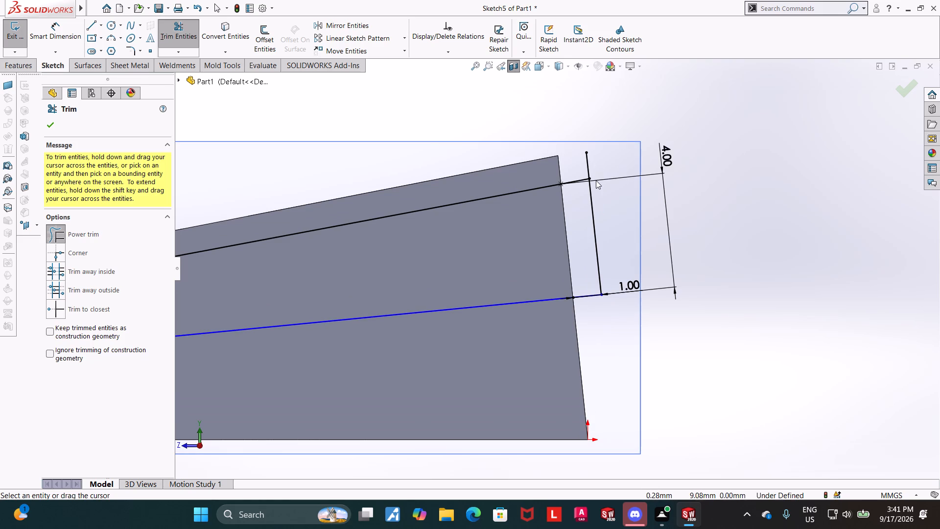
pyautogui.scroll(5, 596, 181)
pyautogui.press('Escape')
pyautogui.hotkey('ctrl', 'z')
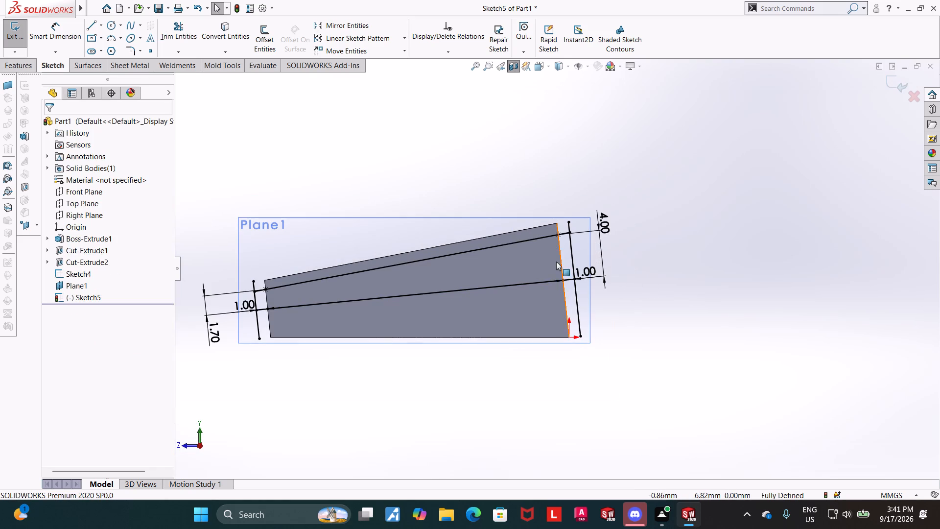
# Examine the profile's lower line, its properties and its alignment with the centerline at both wedge ends.
pyautogui.scroll(-6, 536, 283)
pyautogui.click(546, 273)
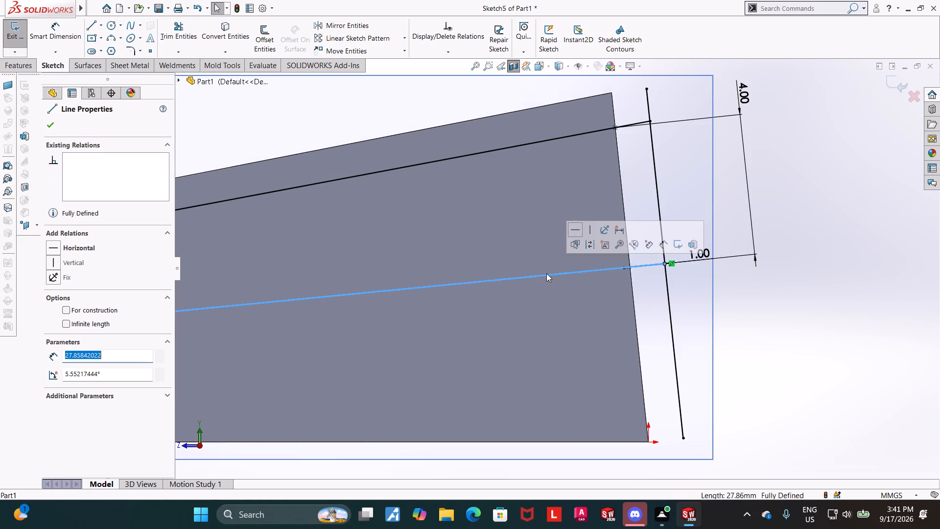
pyautogui.scroll(-6, 573, 272)
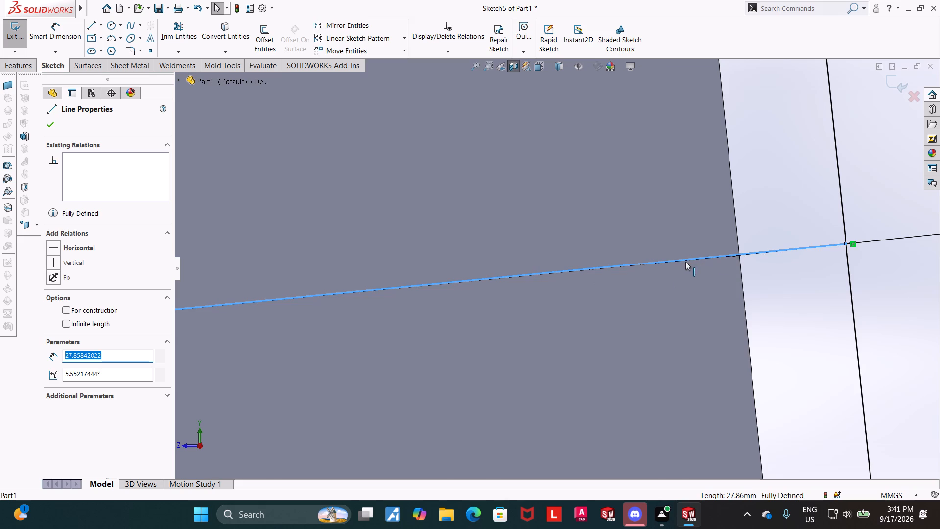
pyautogui.click(179, 76)
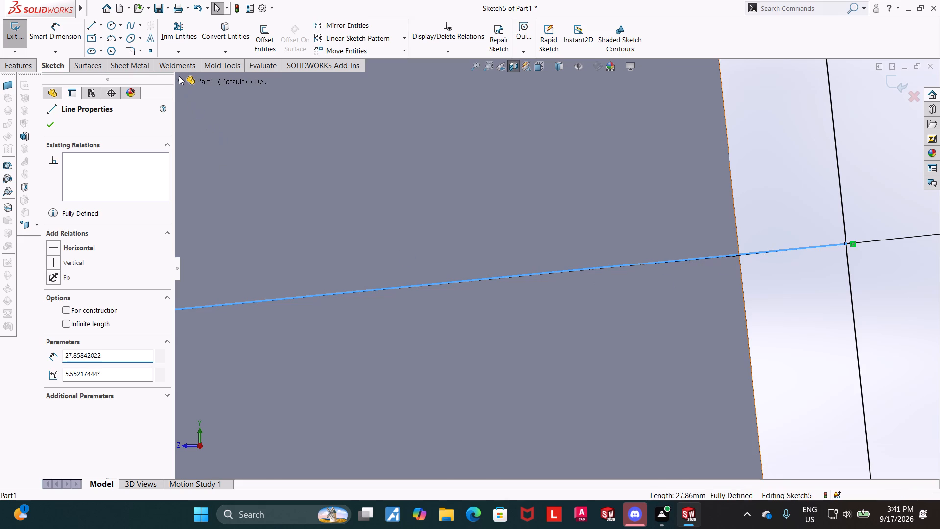
pyautogui.press('Escape')
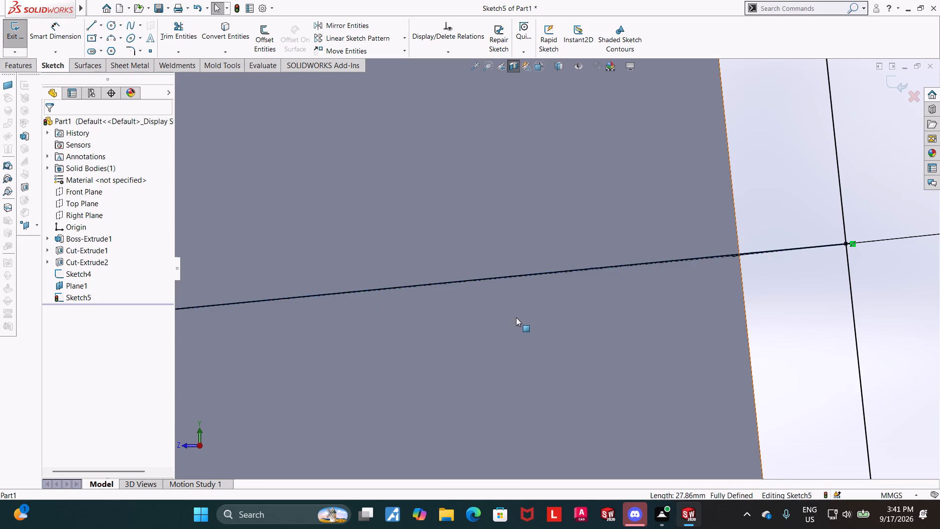
pyautogui.scroll(5, 714, 297)
pyautogui.scroll(5, 626, 274)
pyautogui.scroll(6, 399, 267)
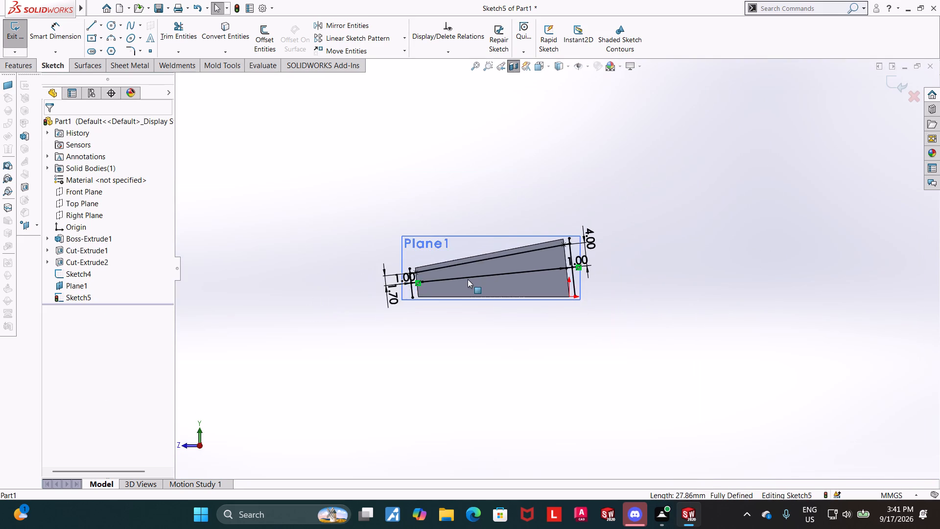
pyautogui.scroll(-5, 468, 279)
pyautogui.scroll(-5, 403, 277)
pyautogui.click(405, 289)
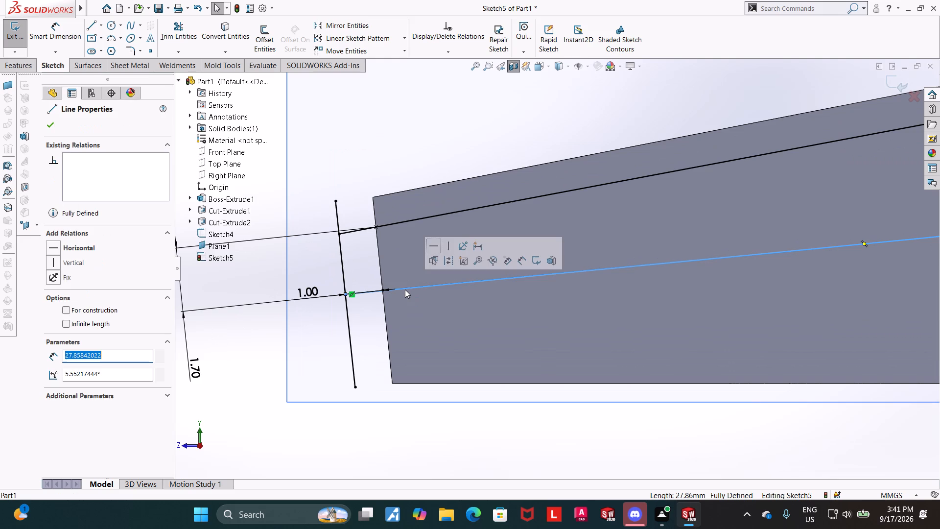
pyautogui.rightClick(405, 289)
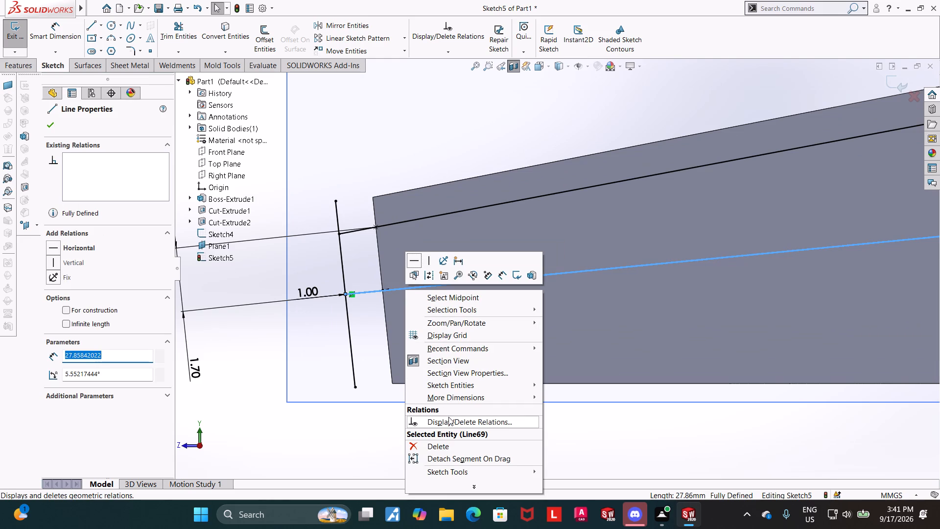
pyautogui.click(374, 344)
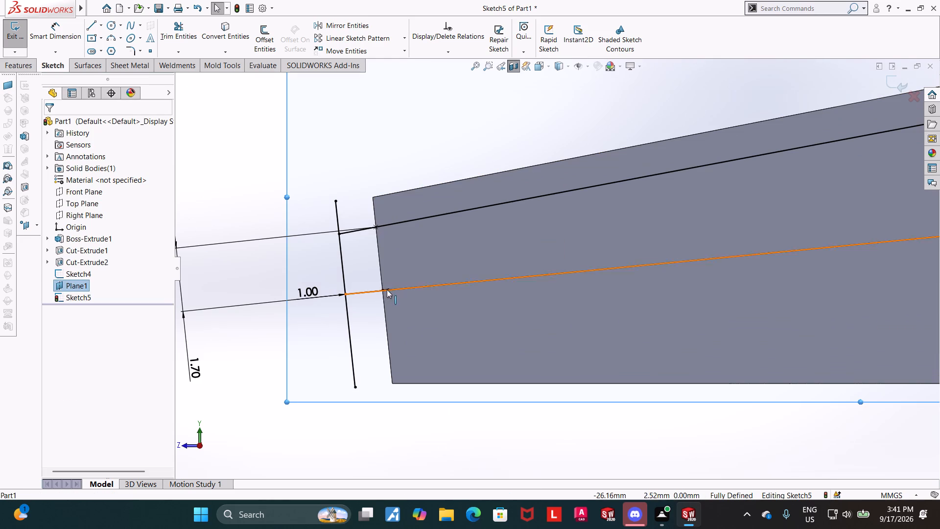
pyautogui.scroll(7, 489, 168)
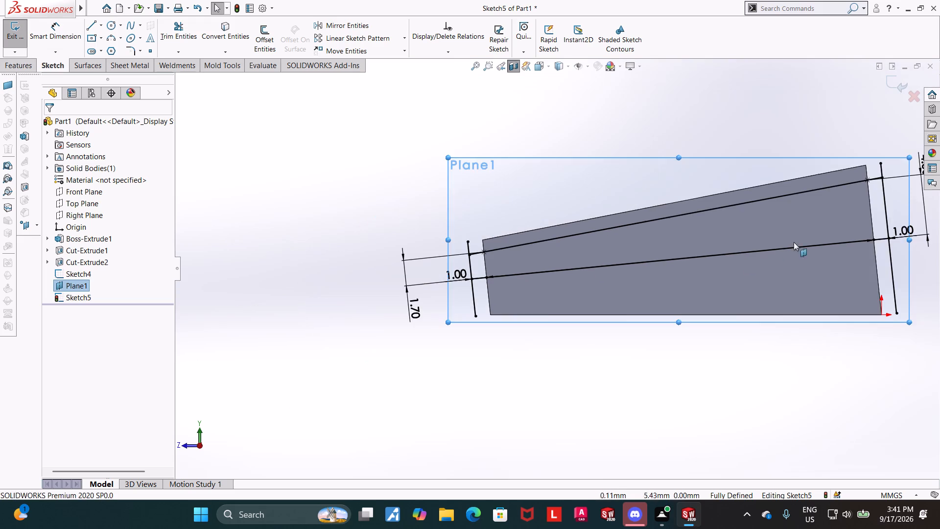
pyautogui.scroll(-5, 774, 240)
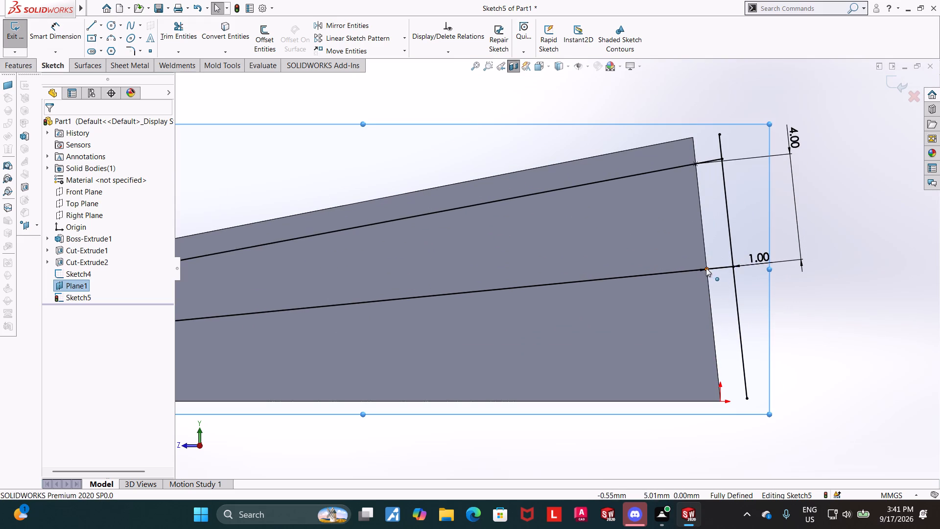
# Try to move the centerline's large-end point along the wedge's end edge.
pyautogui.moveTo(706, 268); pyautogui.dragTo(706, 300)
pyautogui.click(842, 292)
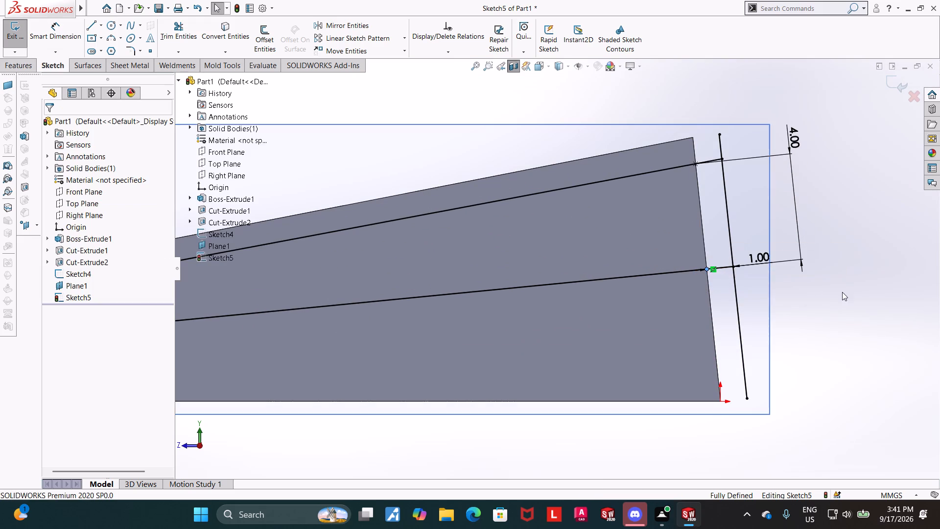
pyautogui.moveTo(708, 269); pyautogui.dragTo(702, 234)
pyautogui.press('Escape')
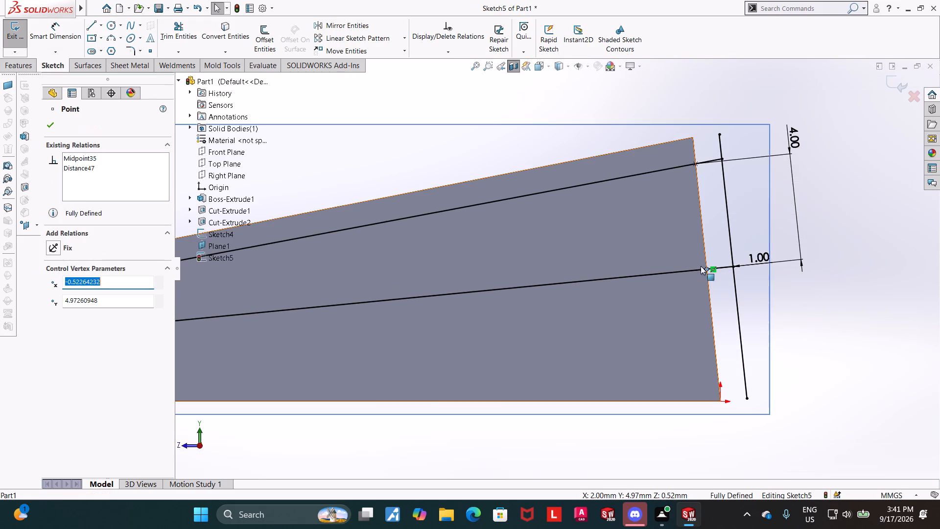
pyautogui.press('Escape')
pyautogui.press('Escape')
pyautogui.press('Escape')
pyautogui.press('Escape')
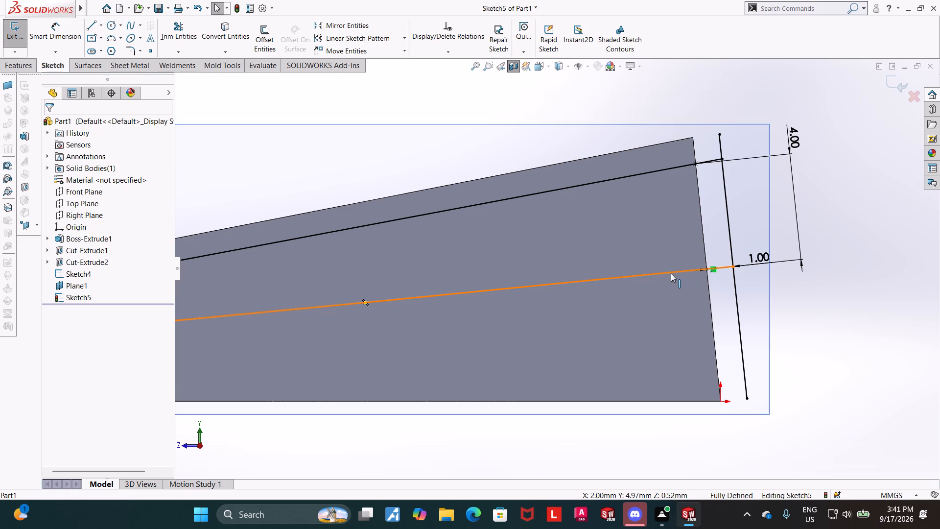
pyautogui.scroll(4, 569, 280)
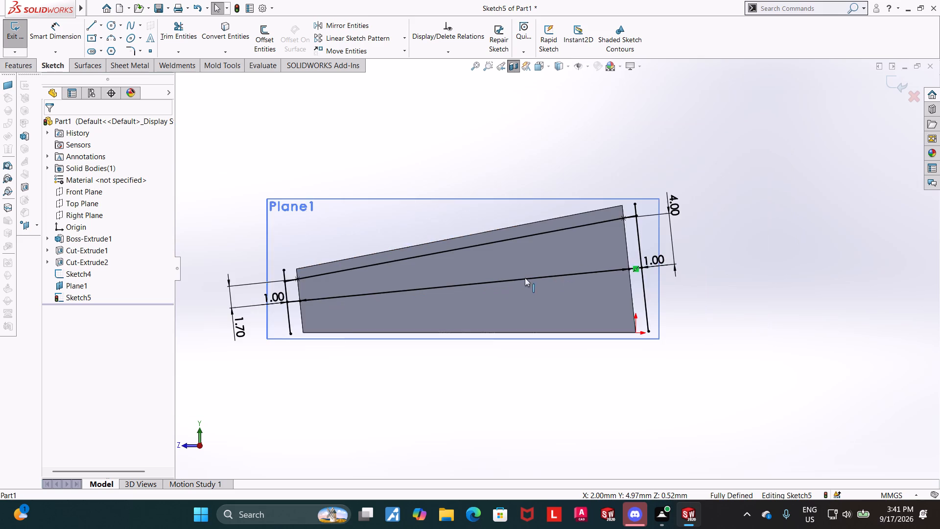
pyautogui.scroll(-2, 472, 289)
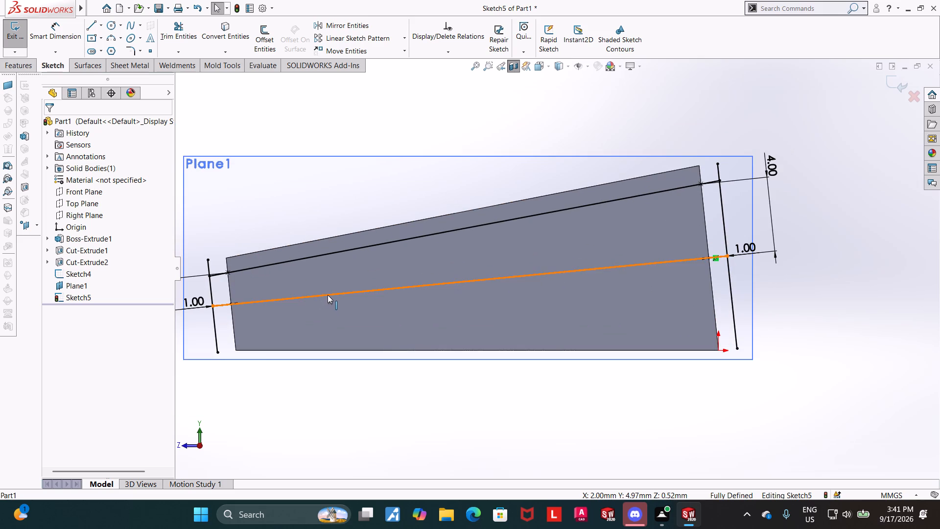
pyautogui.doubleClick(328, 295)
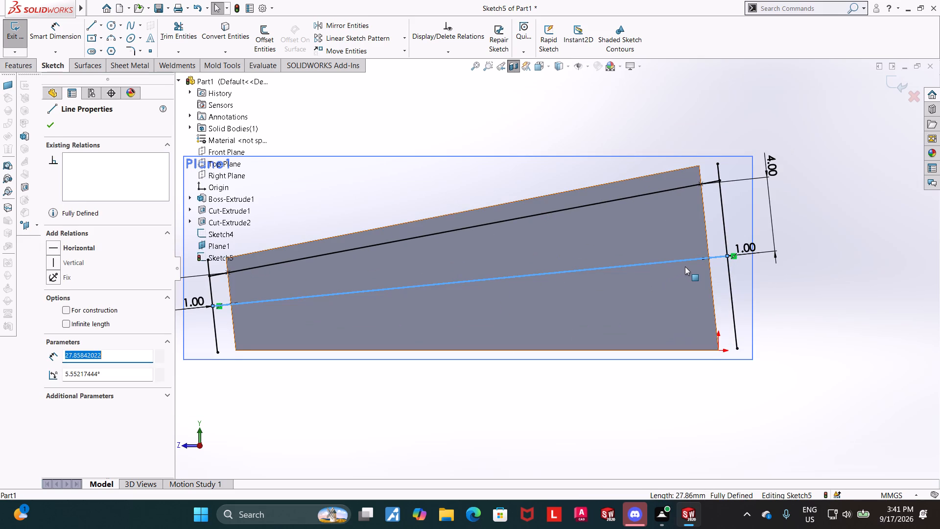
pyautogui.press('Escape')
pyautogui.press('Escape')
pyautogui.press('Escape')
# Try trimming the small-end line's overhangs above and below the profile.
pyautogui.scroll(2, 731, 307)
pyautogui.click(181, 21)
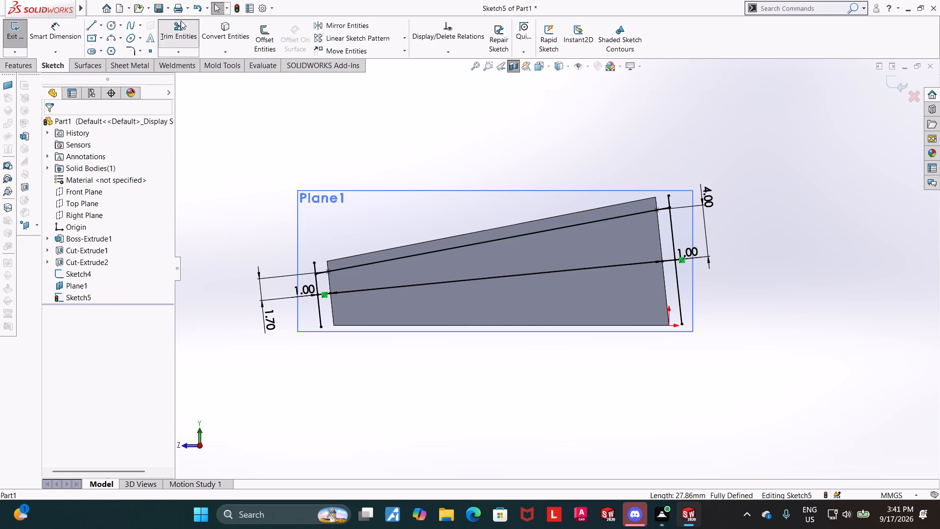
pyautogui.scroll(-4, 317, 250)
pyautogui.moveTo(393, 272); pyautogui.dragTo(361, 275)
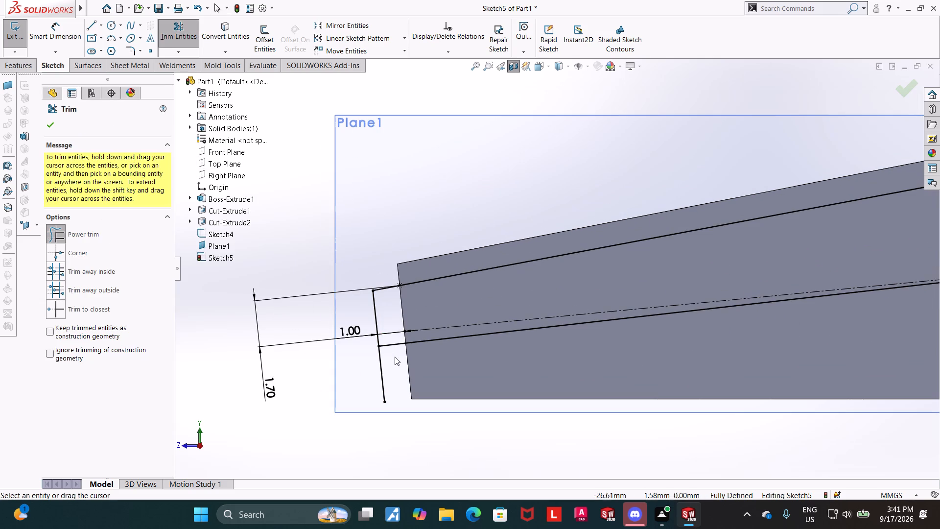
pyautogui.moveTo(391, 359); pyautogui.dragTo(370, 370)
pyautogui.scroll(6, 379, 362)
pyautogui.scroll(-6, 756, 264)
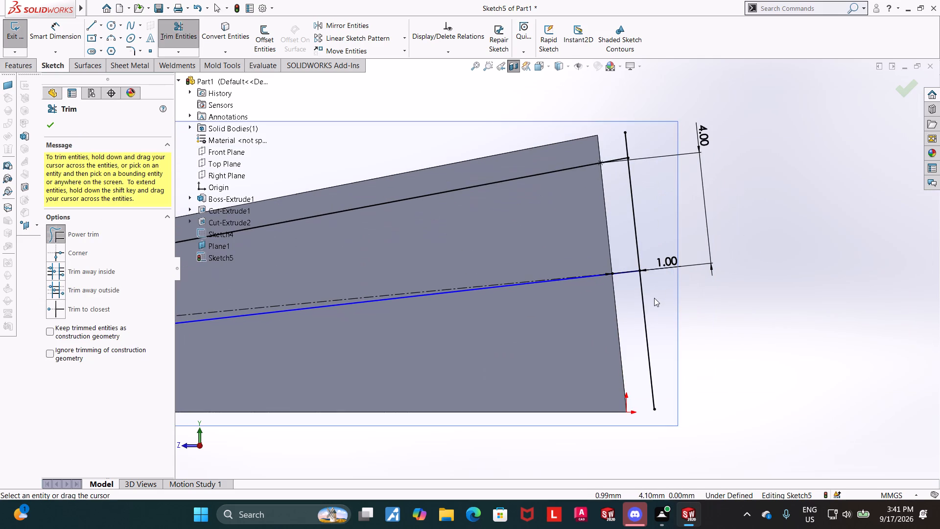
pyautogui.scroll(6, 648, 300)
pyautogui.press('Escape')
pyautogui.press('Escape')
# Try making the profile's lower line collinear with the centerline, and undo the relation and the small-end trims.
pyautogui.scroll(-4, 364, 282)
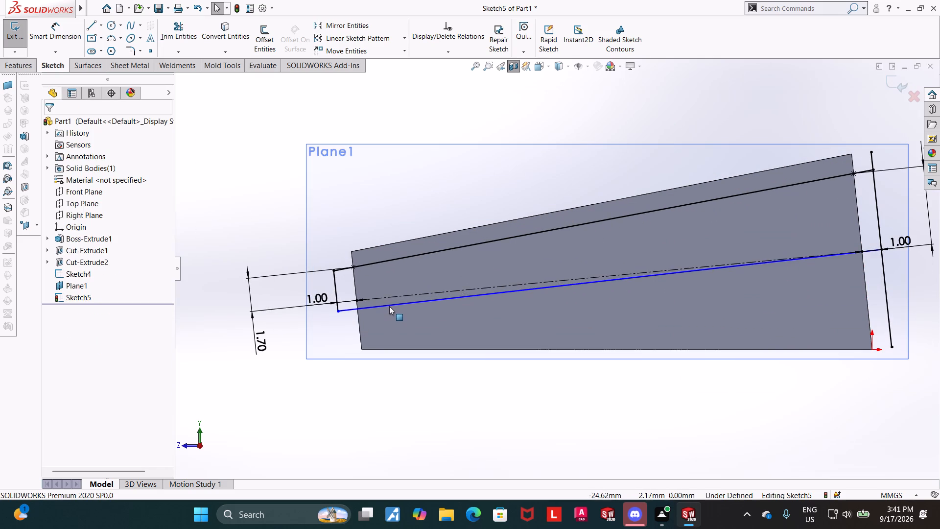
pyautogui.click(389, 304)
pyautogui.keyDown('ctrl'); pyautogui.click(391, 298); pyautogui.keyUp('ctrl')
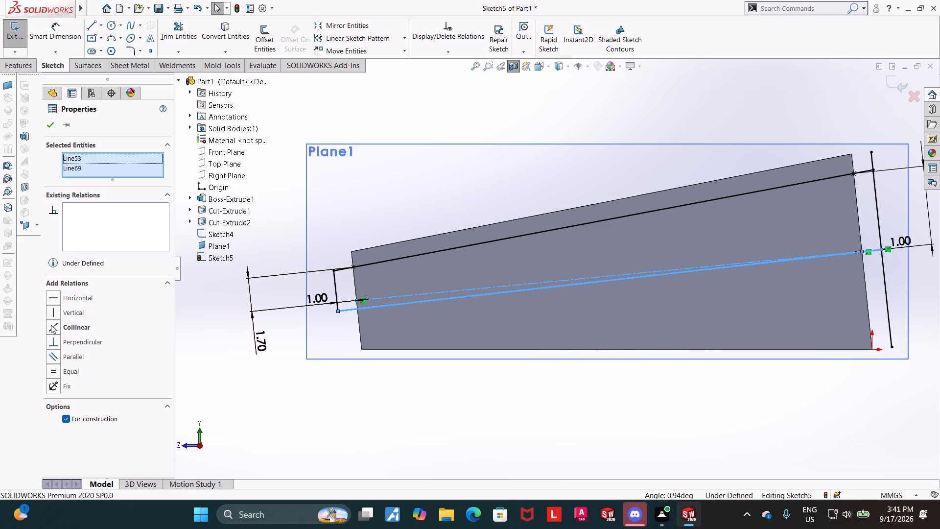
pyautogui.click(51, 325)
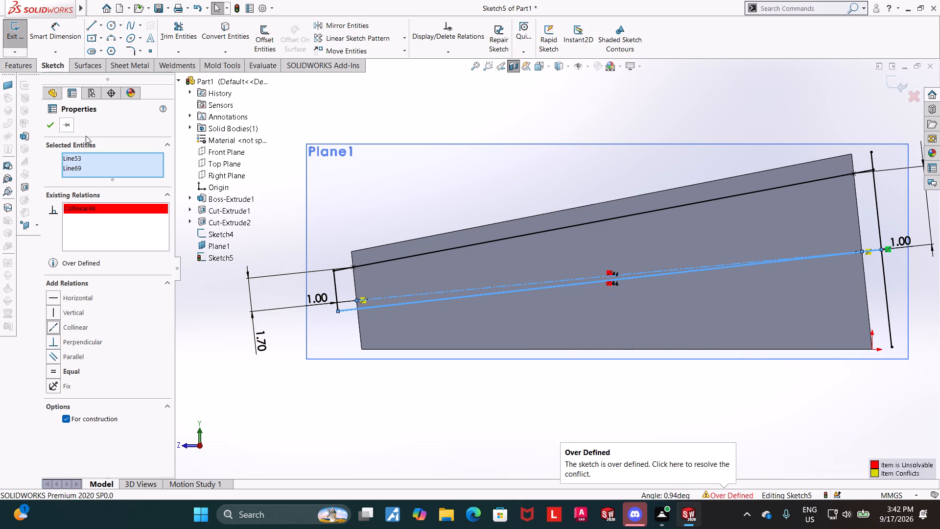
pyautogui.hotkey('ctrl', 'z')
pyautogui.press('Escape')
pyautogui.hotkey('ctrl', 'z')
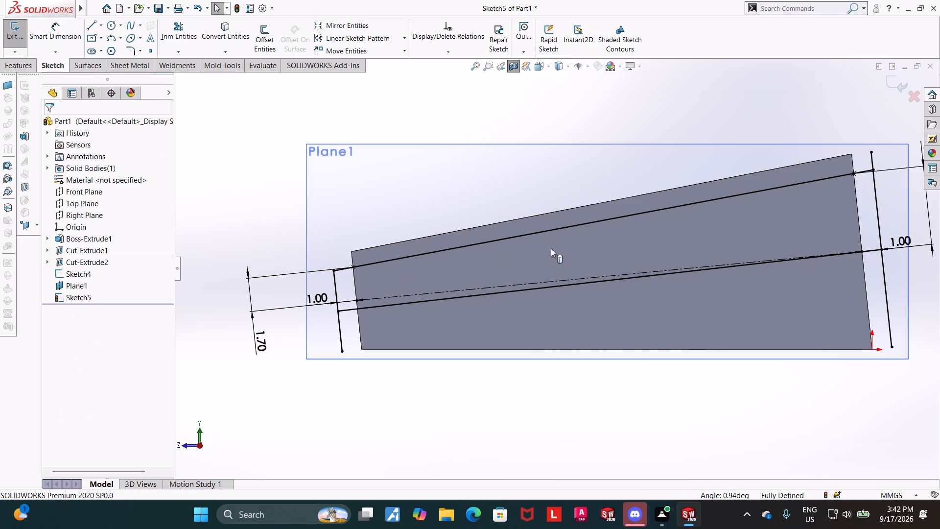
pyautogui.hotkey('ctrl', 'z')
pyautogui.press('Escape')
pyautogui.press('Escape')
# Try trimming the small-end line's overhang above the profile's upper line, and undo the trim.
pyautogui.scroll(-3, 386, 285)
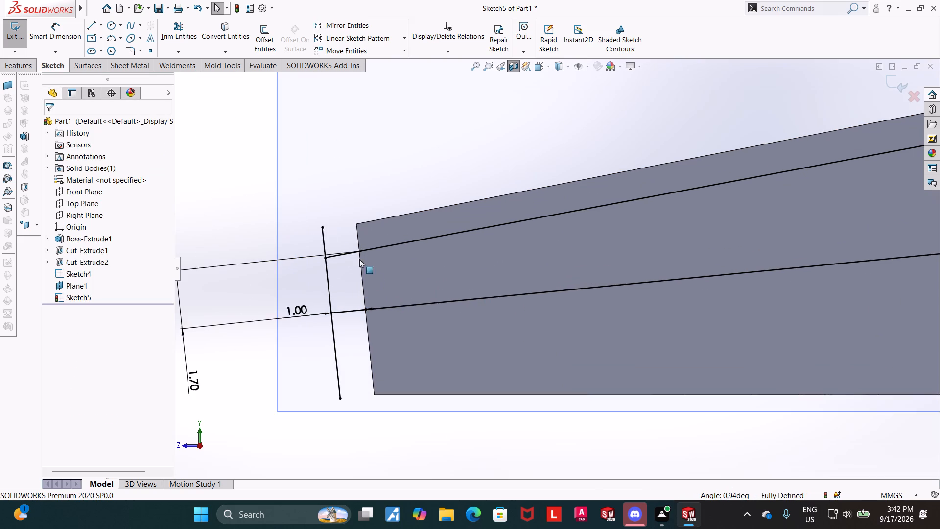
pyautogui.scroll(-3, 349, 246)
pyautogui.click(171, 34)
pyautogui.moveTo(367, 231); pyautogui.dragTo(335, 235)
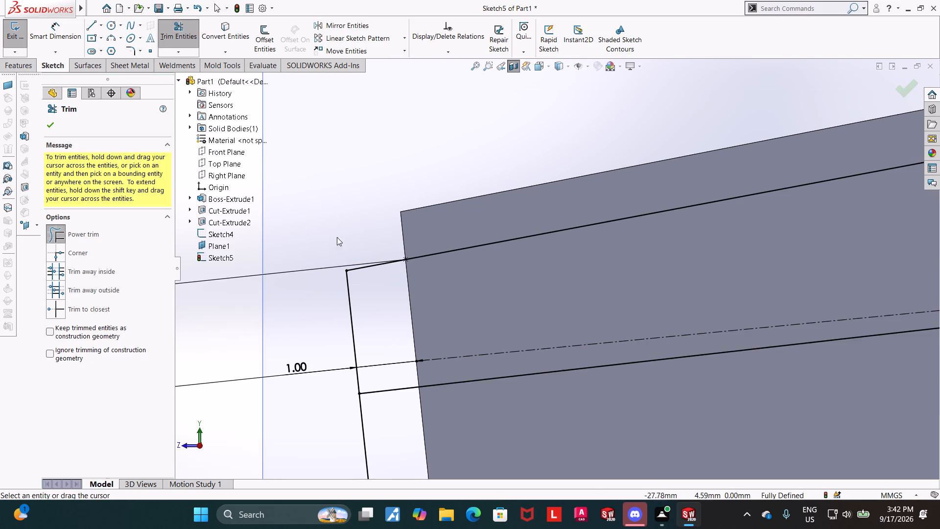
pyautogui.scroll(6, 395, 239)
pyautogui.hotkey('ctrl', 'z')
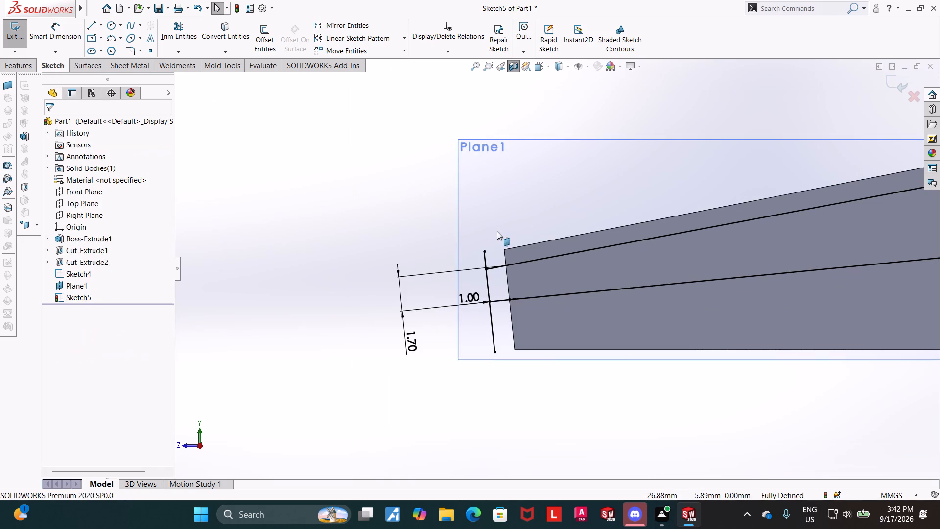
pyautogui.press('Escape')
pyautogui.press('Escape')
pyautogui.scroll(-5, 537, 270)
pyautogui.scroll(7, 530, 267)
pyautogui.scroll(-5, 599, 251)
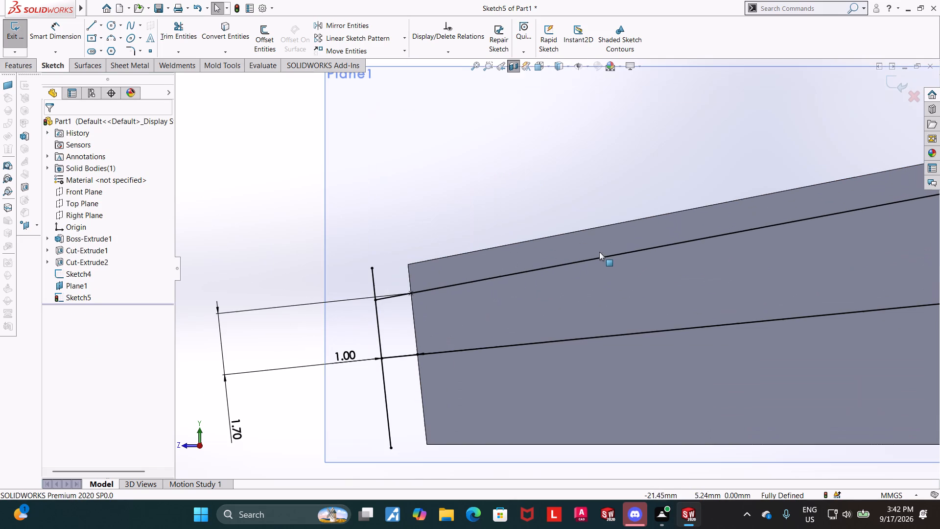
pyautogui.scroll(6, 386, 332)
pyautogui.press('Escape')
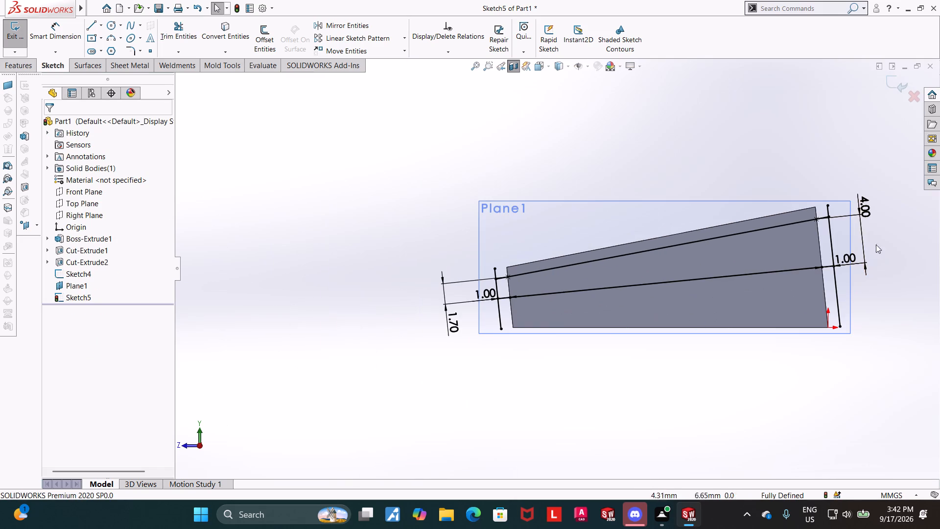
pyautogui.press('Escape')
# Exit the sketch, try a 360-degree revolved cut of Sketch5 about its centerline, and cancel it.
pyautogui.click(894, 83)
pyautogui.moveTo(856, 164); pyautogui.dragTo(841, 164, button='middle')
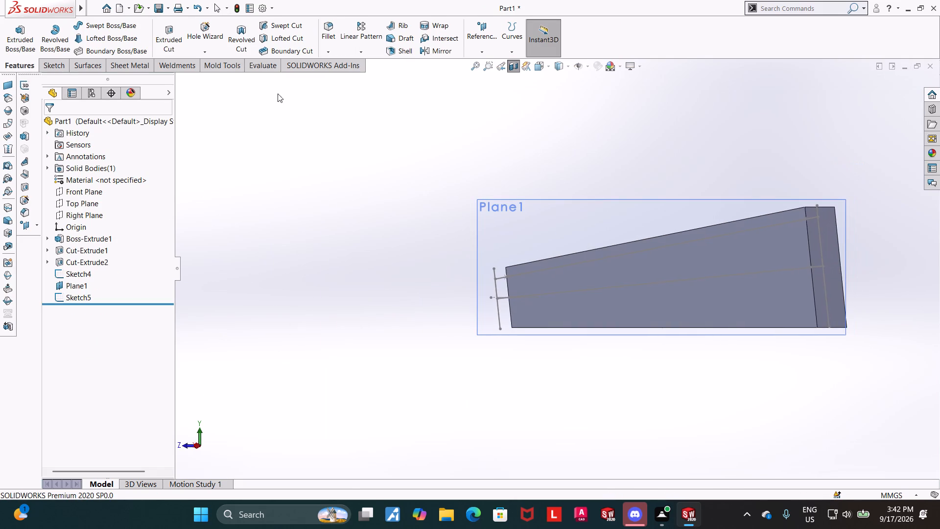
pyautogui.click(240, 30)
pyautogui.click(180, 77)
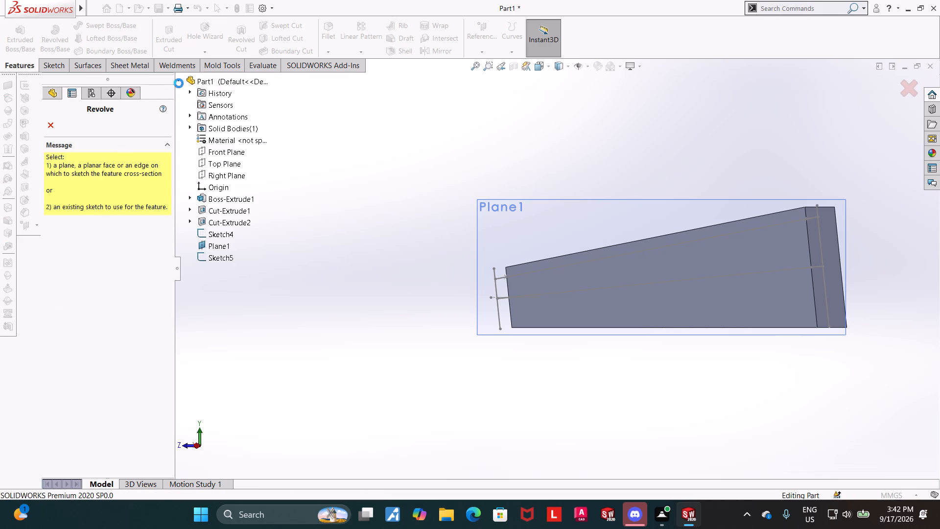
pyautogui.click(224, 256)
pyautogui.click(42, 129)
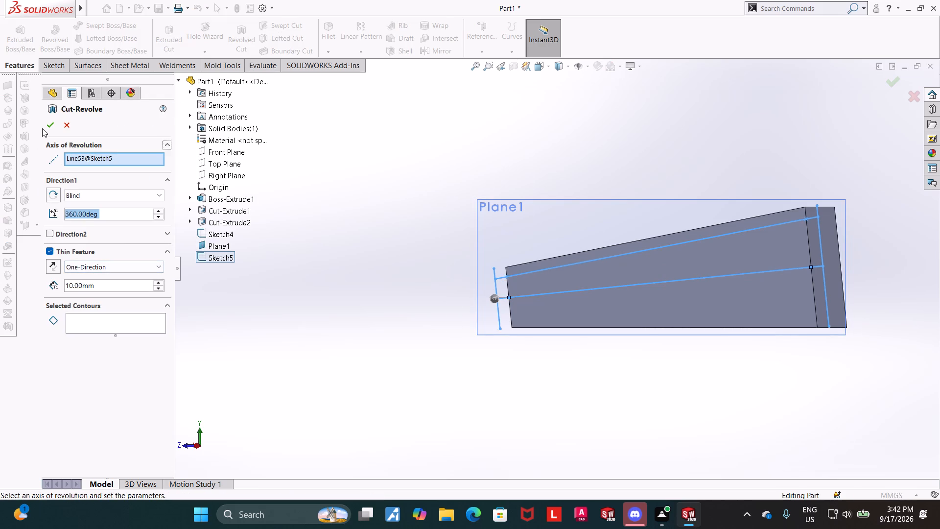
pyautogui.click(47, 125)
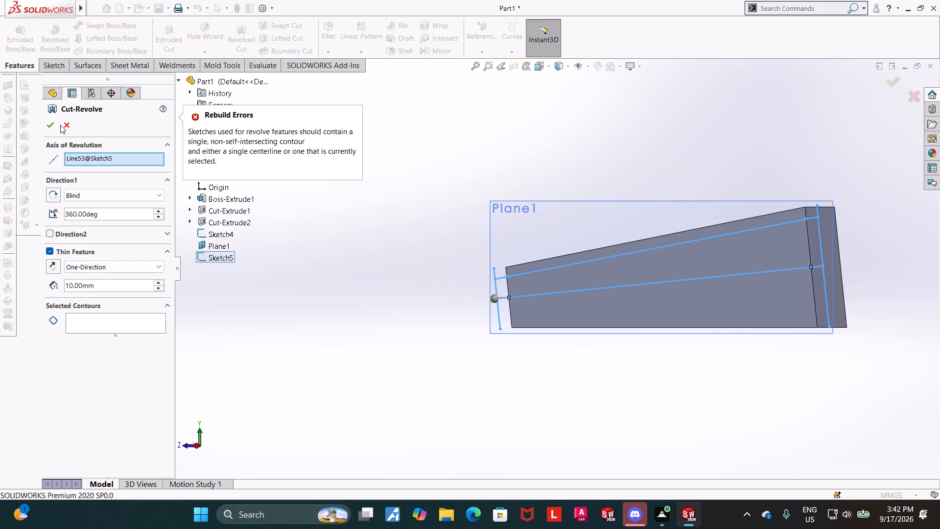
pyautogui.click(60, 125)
# Reopen Sketch5 in the Right view and trim away the profile's lower line and the overlapping centerline.
pyautogui.click(82, 295)
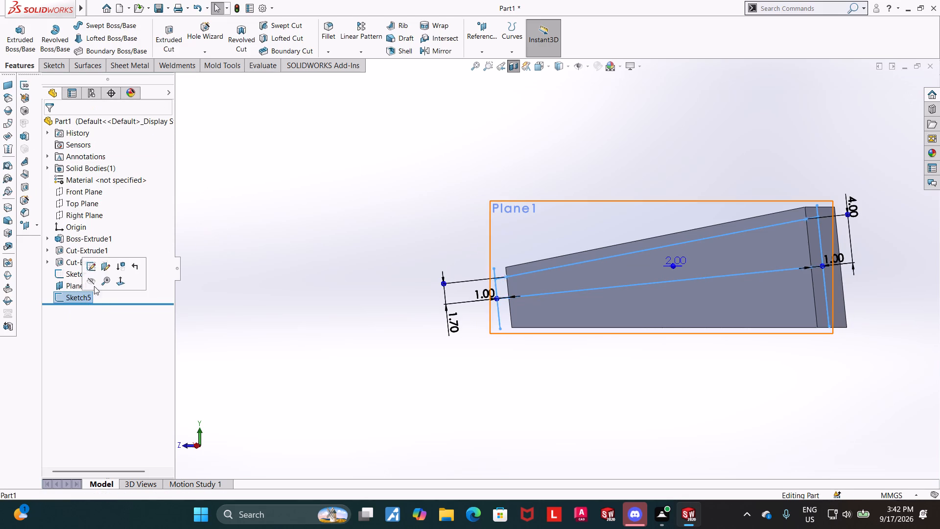
pyautogui.click(92, 266)
pyautogui.scroll(-2, 863, 279)
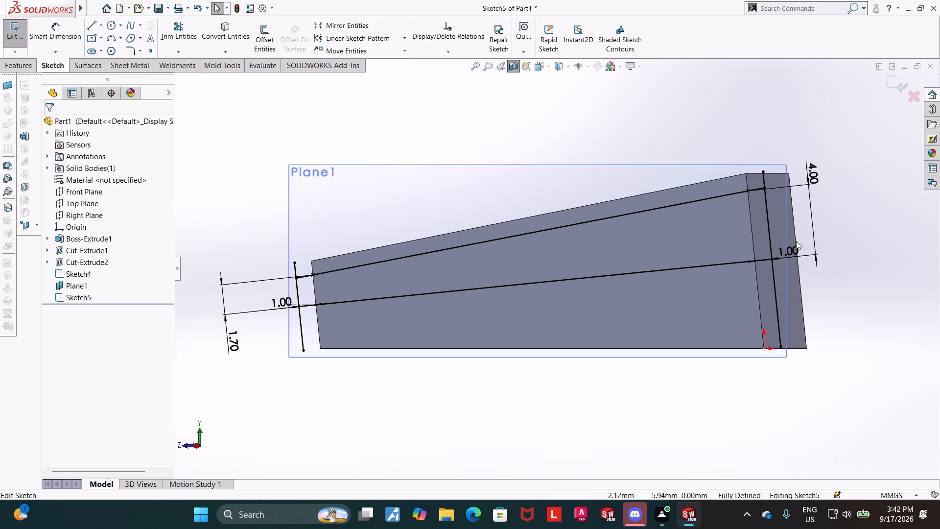
pyautogui.moveTo(290, 330); pyautogui.dragTo(315, 326, button='middle')
pyautogui.click(536, 71)
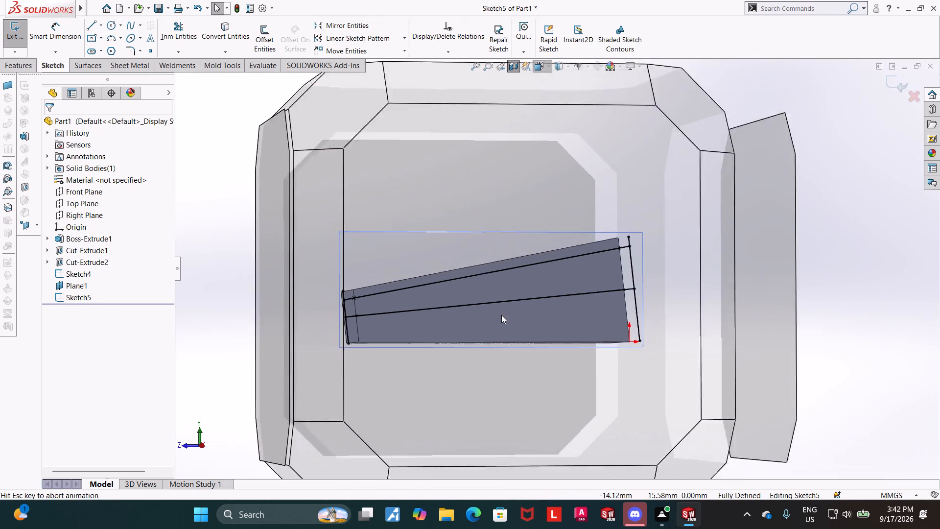
pyautogui.click(485, 307)
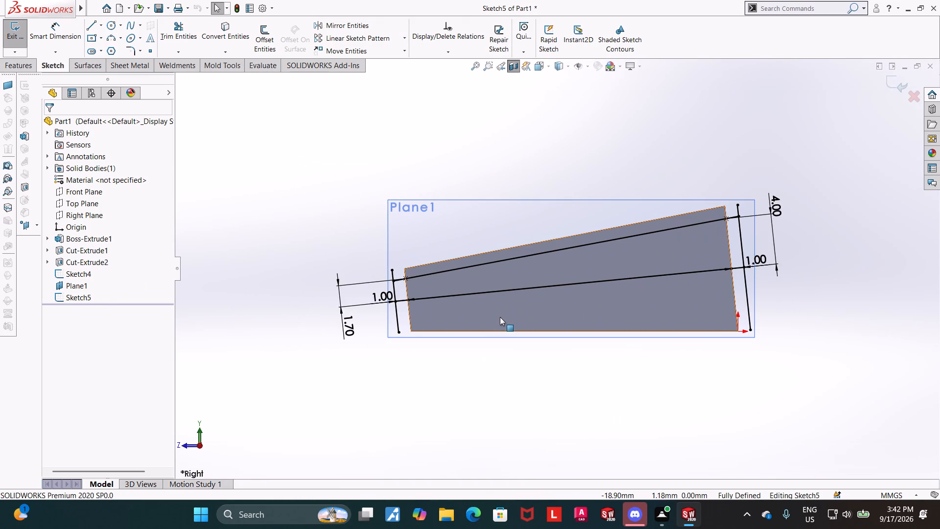
pyautogui.scroll(-1, 520, 304)
pyautogui.scroll(-3, 758, 255)
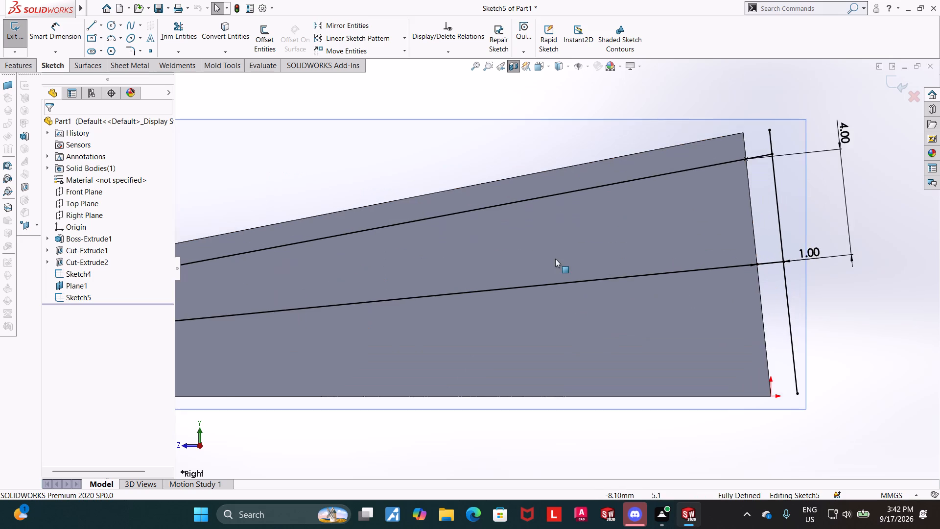
pyautogui.scroll(2, 555, 258)
pyautogui.click(157, 33)
pyautogui.click(167, 33)
pyautogui.moveTo(486, 274); pyautogui.dragTo(487, 291)
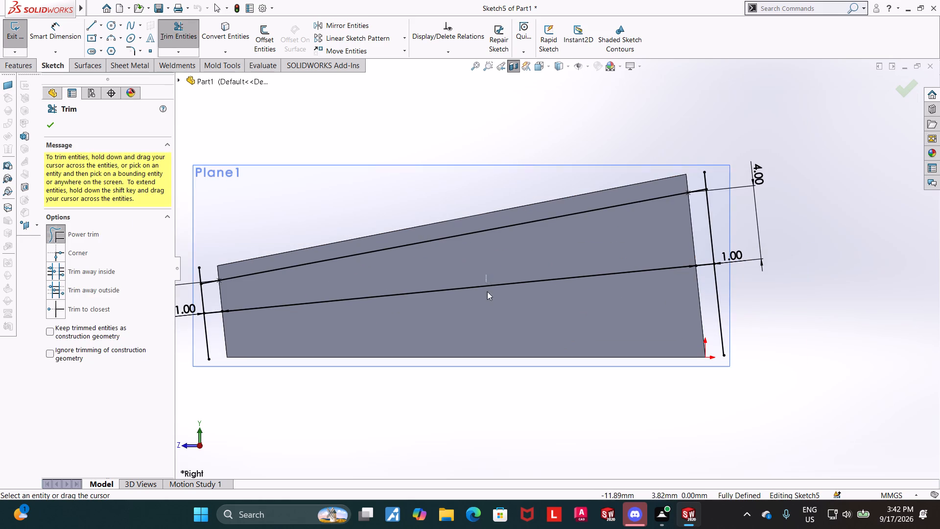
pyautogui.moveTo(487, 291); pyautogui.dragTo(488, 303)
pyautogui.moveTo(427, 264); pyautogui.dragTo(391, 322)
pyautogui.press('Escape')
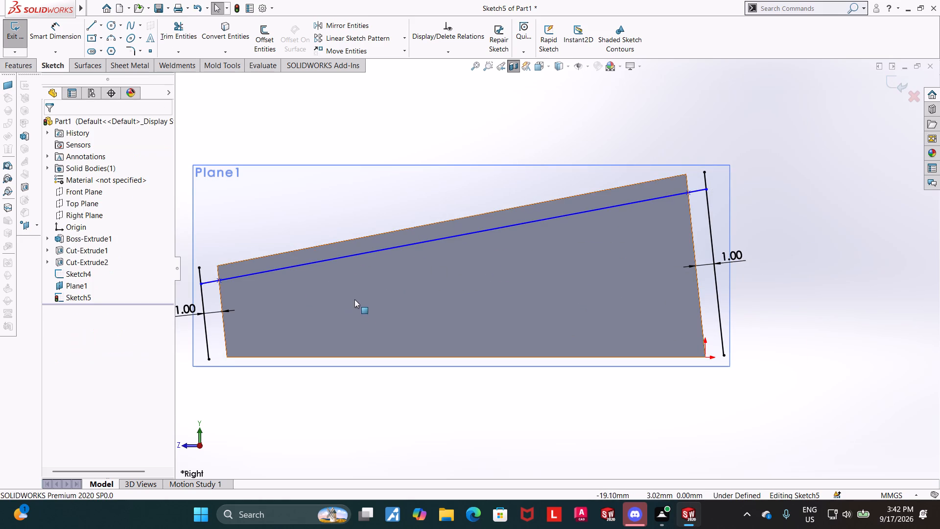
pyautogui.press('Escape')
# Draw a centerline about 25.86 mm long between the wedge's two end edges, joining the 1.00 dimensions' points on those edges.
pyautogui.click(99, 30)
pyautogui.click(108, 49)
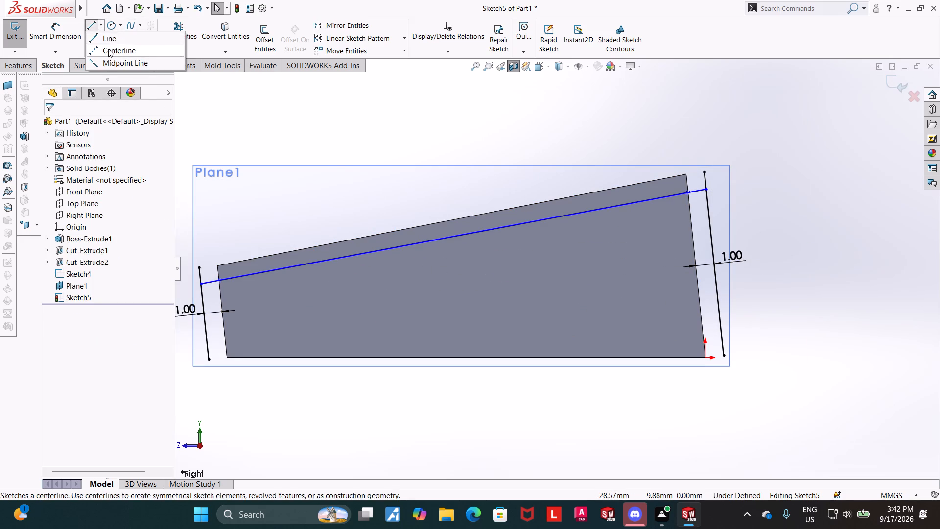
pyautogui.scroll(-4, 223, 306)
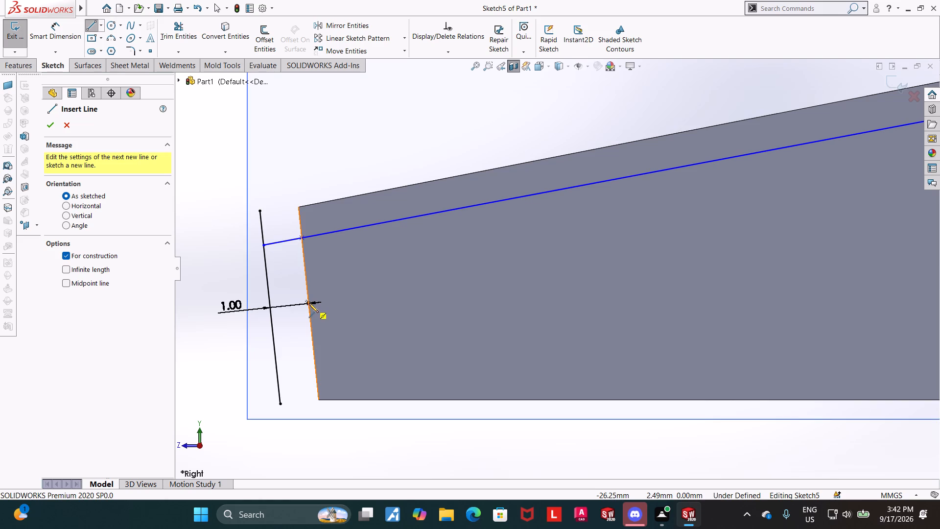
pyautogui.scroll(-6, 315, 305)
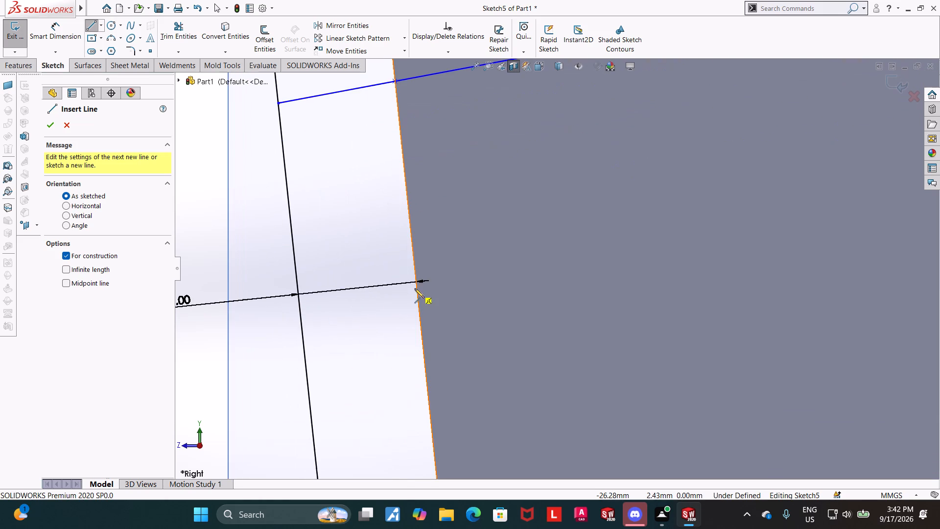
pyautogui.click(416, 281)
pyautogui.scroll(7, 433, 282)
pyautogui.scroll(7, 672, 323)
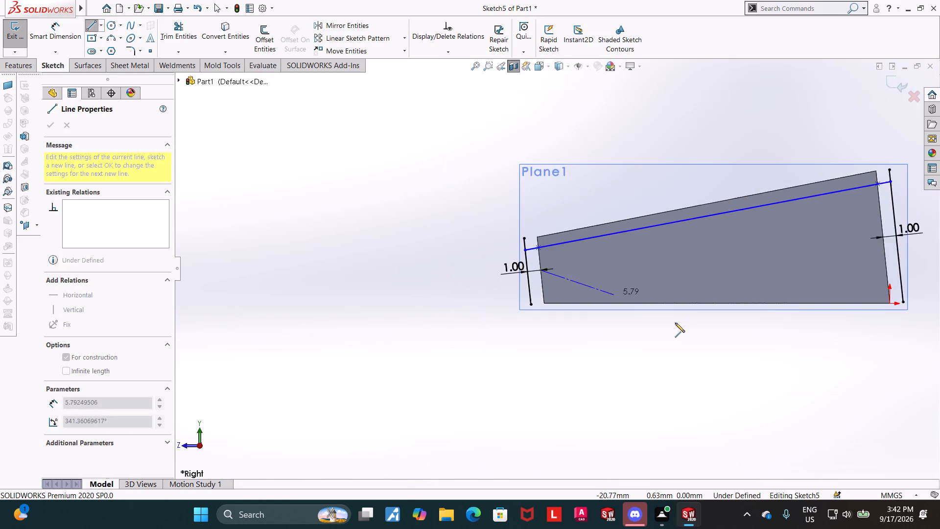
pyautogui.scroll(-6, 817, 235)
pyautogui.scroll(-7, 710, 262)
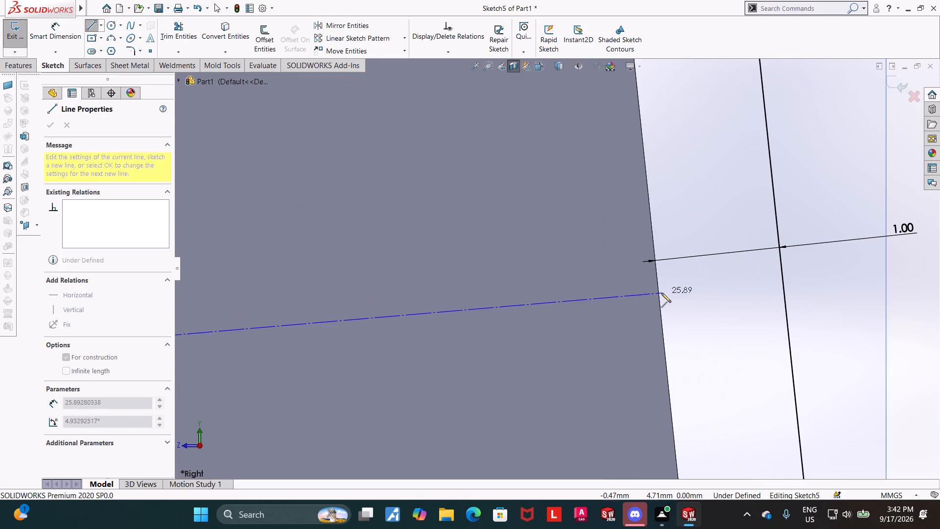
pyautogui.click(655, 261)
pyautogui.scroll(12, 655, 261)
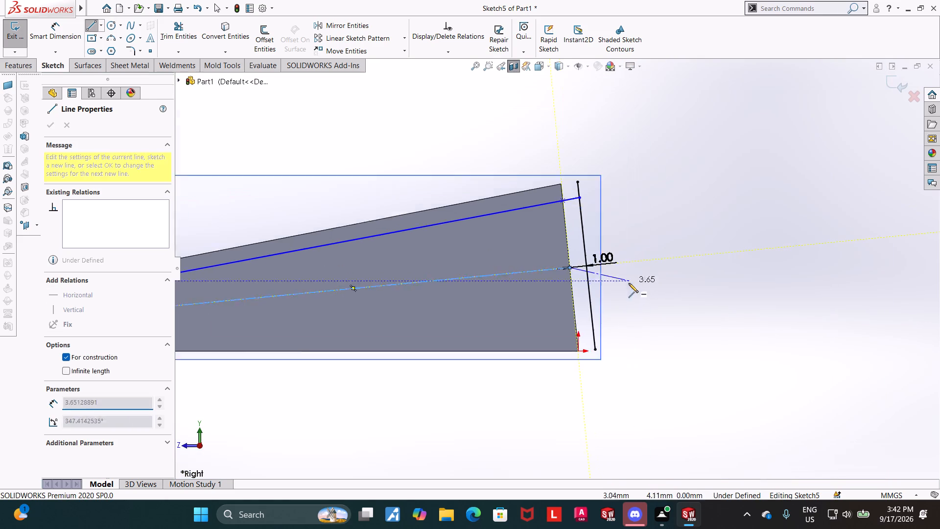
pyautogui.scroll(1, 629, 283)
pyautogui.press('Escape')
pyautogui.press('Escape')
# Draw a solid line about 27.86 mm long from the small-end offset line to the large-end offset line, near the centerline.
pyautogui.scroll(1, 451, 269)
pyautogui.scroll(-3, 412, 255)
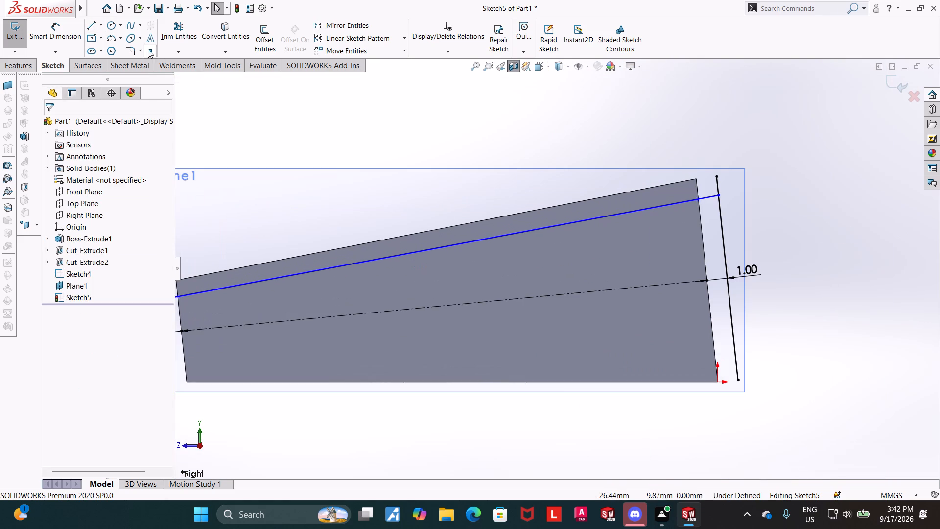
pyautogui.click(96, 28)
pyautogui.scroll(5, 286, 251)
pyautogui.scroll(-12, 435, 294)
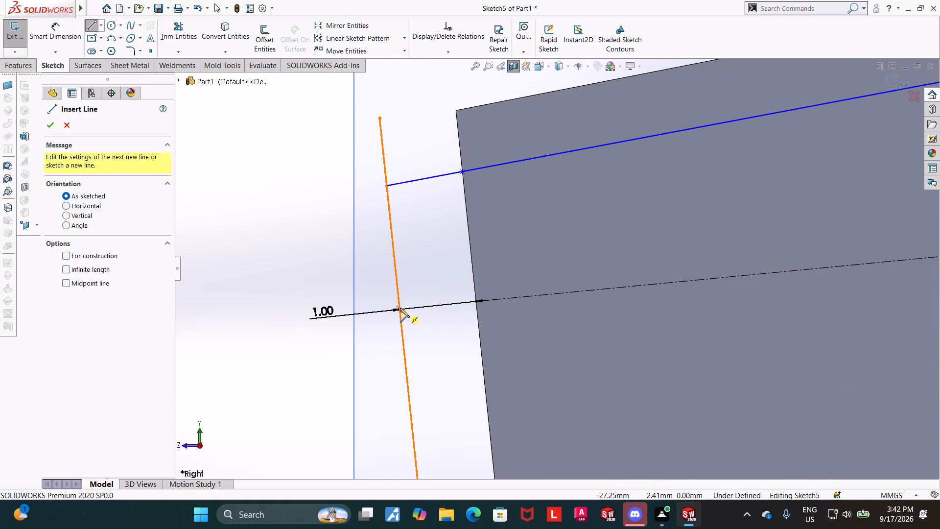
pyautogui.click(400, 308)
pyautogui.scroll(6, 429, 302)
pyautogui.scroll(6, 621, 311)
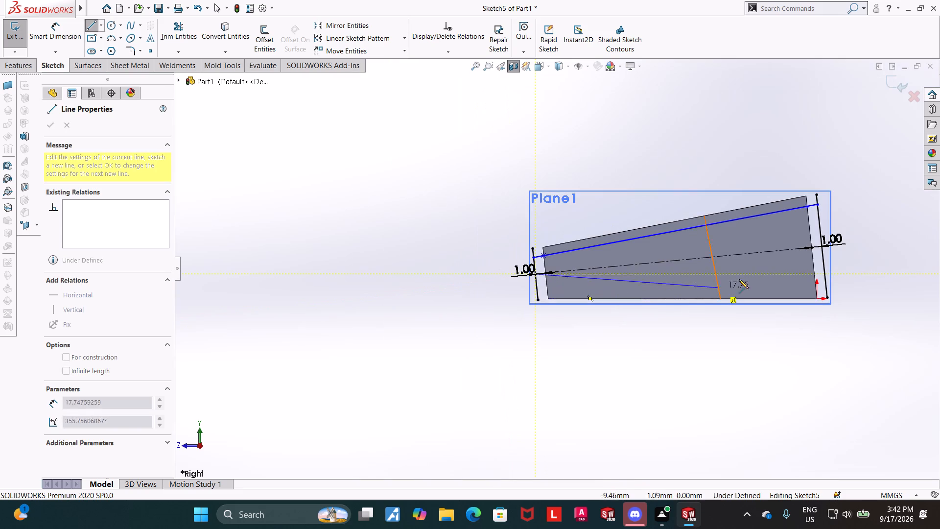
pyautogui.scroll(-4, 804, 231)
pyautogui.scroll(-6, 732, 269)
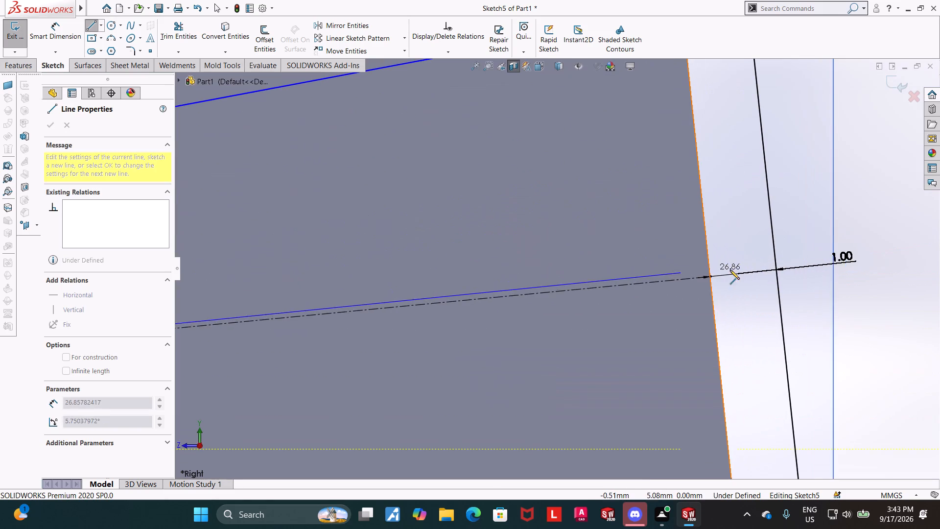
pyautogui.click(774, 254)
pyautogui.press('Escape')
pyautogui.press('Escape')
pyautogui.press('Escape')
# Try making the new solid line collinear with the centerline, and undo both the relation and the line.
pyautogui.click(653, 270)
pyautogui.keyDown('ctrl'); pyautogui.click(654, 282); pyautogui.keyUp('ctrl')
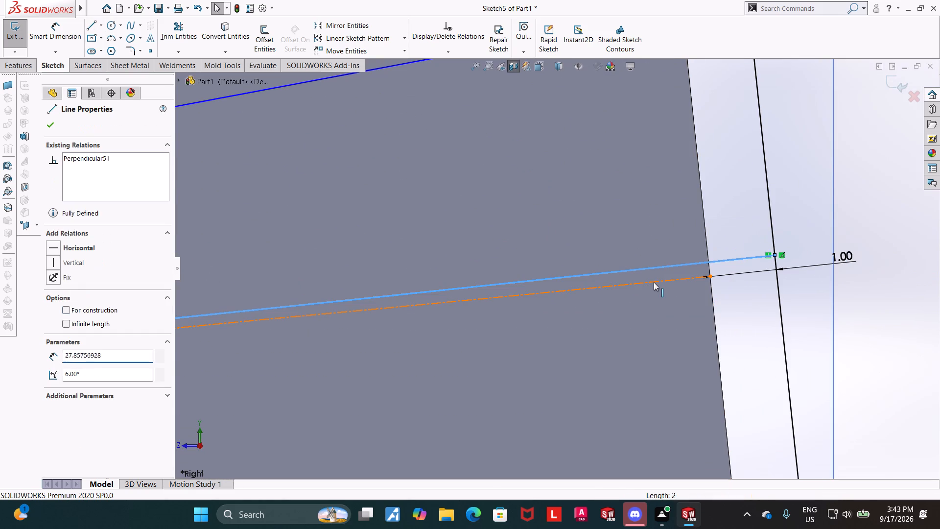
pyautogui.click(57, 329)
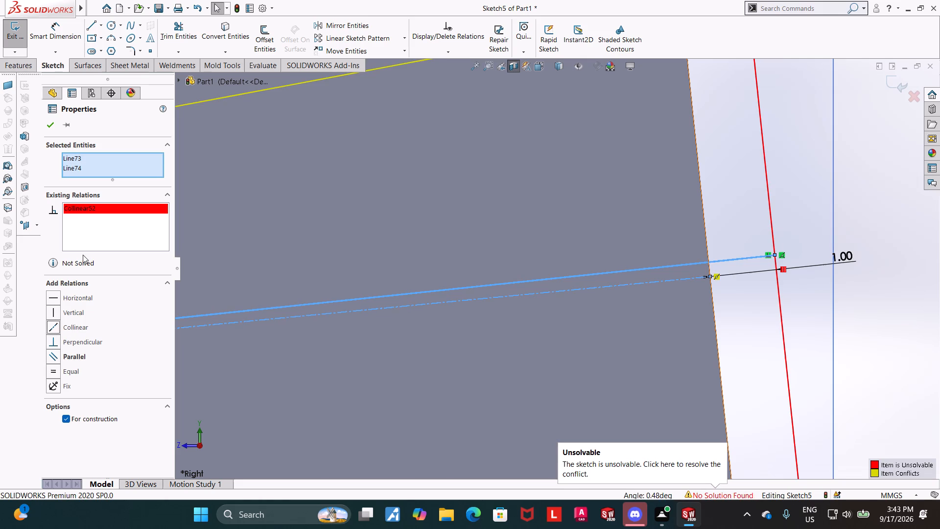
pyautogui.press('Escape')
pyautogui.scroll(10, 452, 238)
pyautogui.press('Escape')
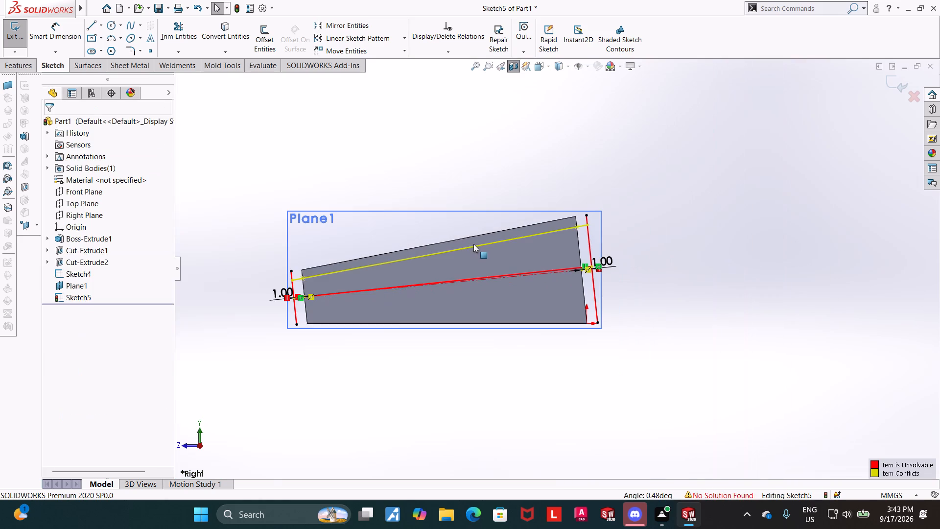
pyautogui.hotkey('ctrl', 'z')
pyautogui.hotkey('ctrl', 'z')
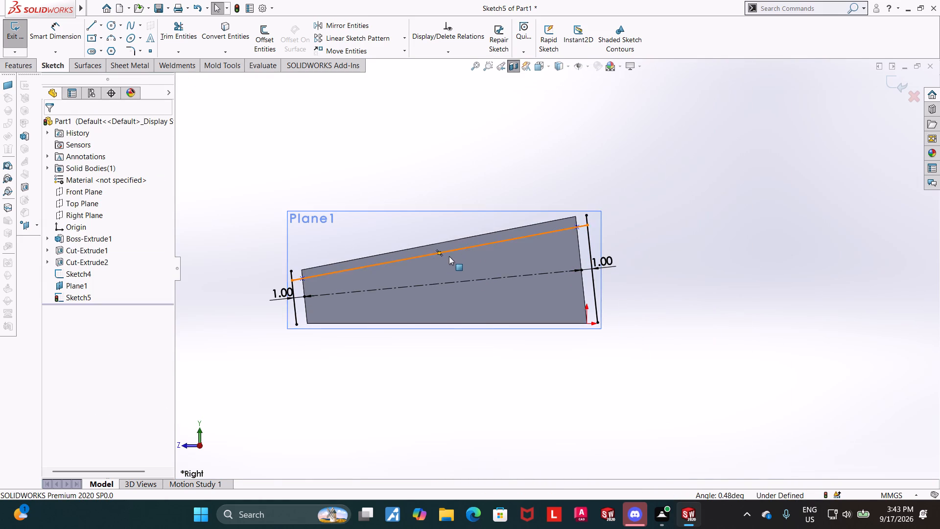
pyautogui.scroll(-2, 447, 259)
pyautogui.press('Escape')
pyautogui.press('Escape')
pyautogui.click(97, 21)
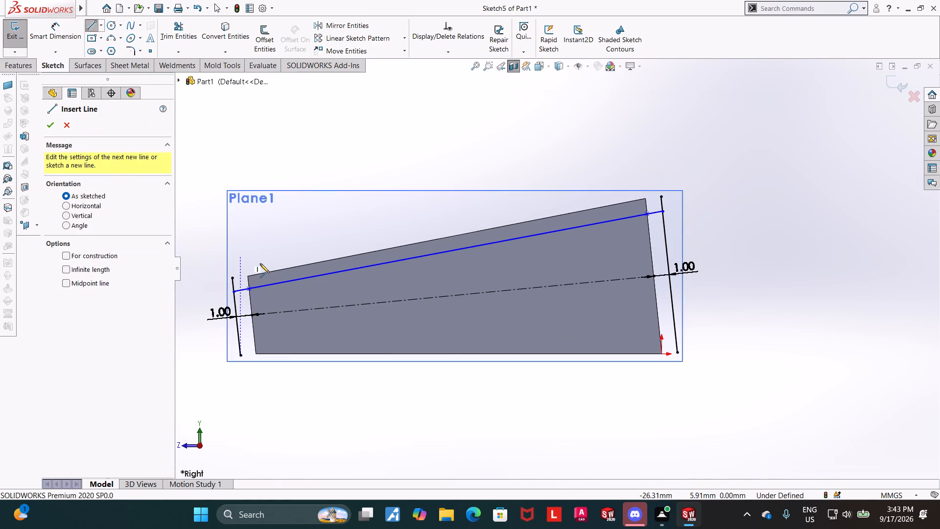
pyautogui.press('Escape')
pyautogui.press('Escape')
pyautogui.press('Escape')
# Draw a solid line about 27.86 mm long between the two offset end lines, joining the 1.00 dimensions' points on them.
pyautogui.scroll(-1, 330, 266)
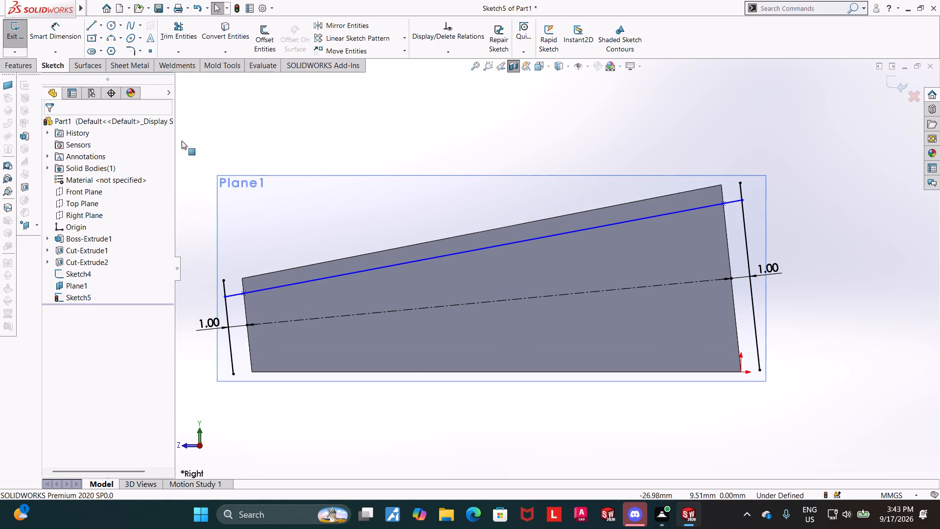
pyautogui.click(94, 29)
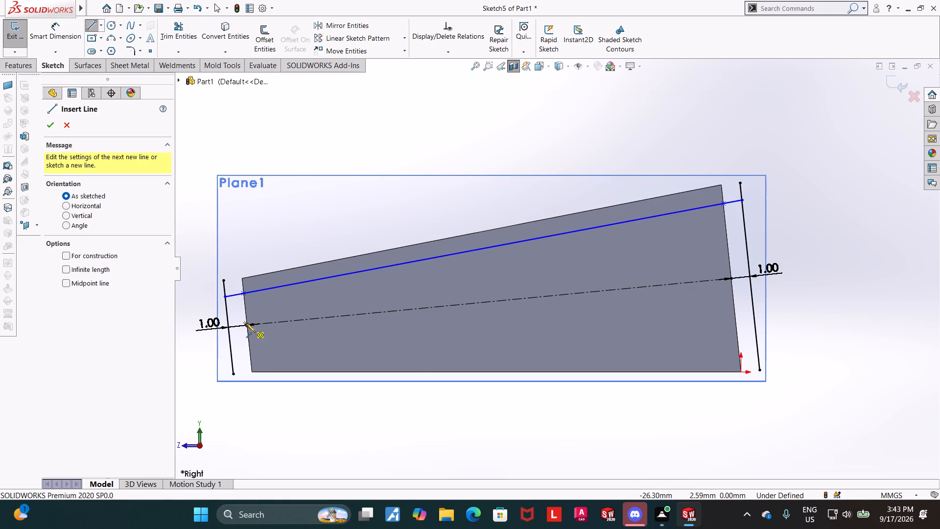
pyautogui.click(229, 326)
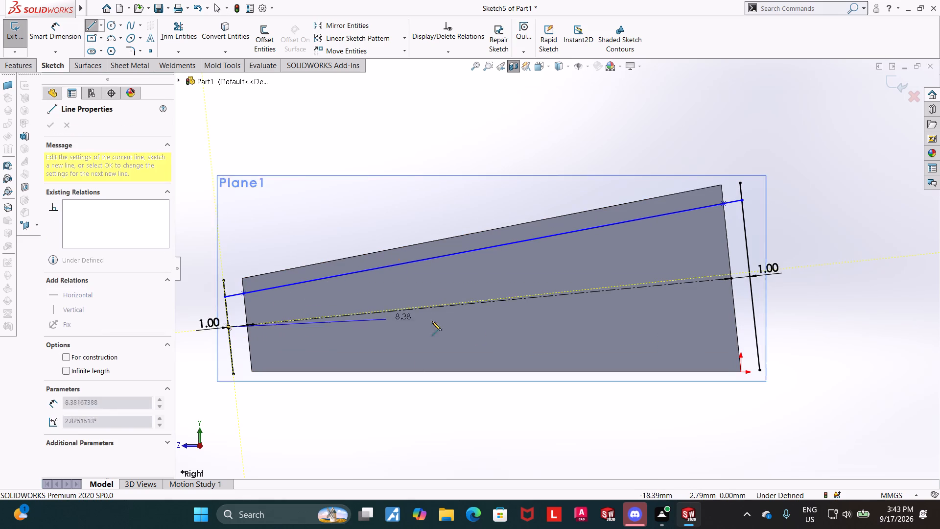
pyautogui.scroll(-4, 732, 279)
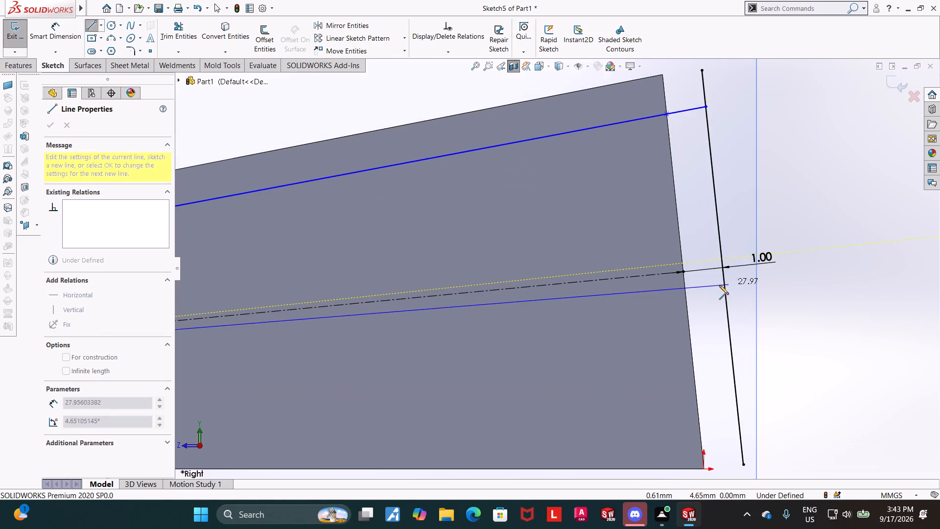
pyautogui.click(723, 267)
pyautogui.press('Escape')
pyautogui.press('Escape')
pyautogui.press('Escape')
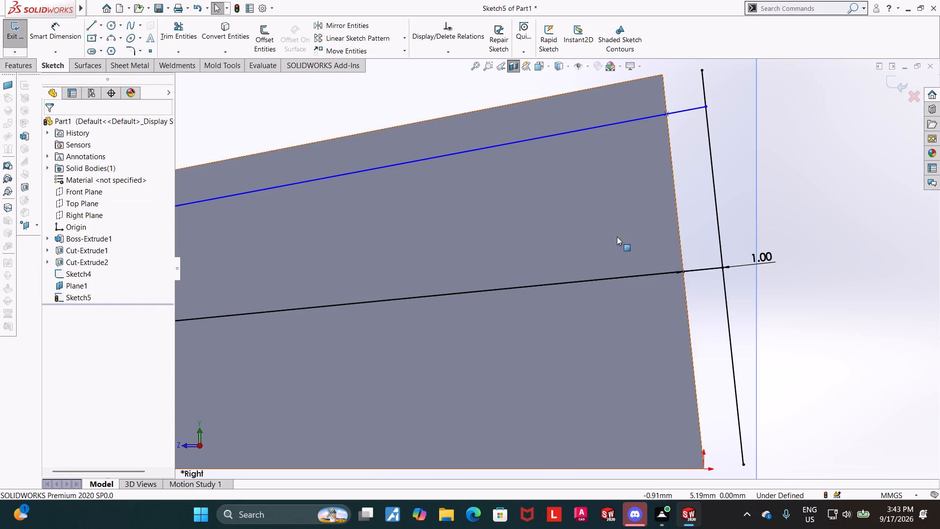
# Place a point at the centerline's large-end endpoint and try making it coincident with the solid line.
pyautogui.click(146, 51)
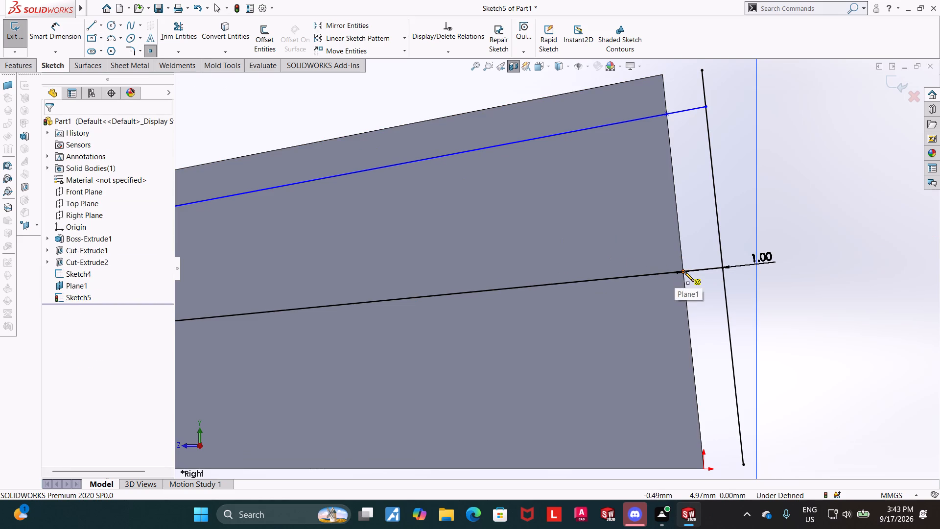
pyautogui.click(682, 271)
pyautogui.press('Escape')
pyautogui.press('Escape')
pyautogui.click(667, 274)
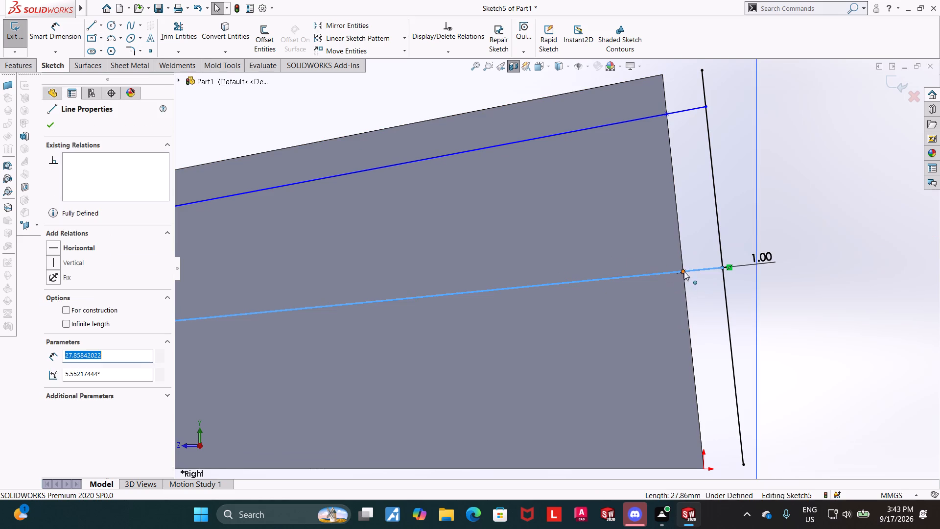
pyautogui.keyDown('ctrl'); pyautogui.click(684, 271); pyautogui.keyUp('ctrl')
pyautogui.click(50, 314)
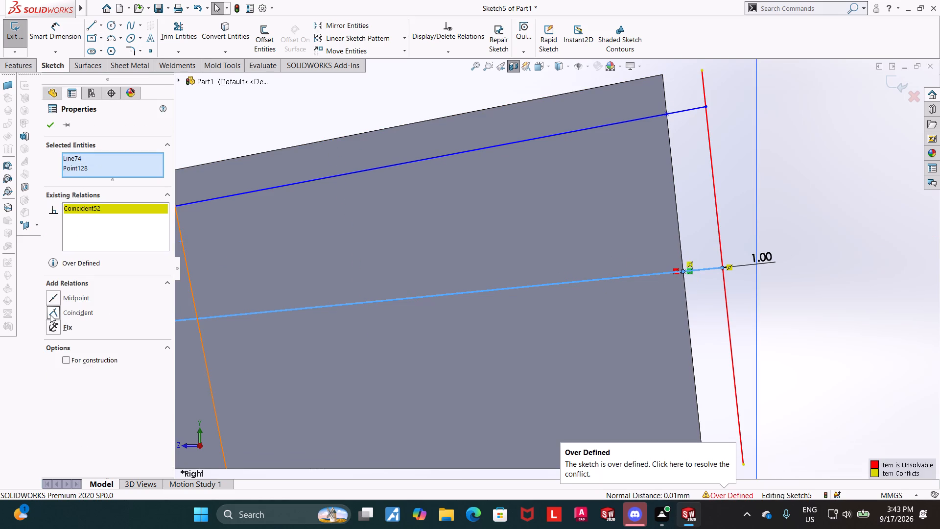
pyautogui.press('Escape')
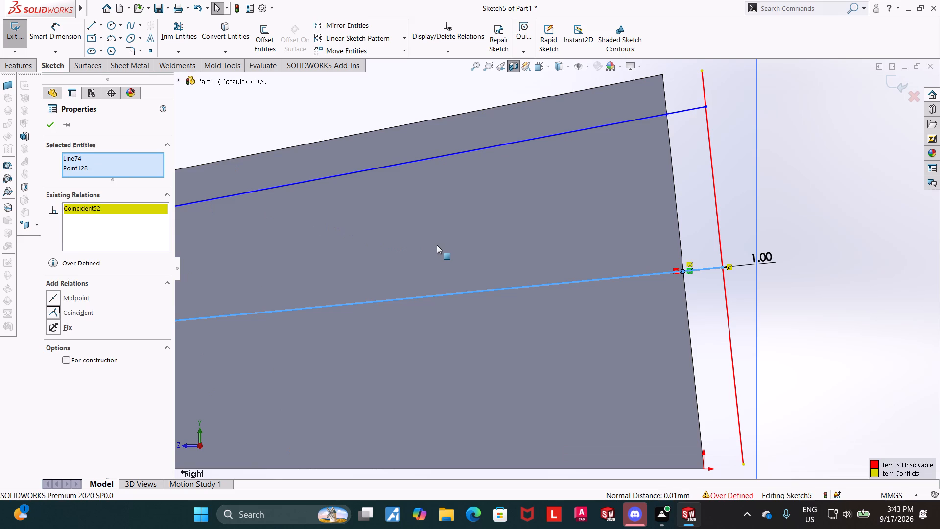
# Undo Sketch5's recent edits back to the profile with its original lower line and the 4.00 and 1.70 dimensions.
pyautogui.hotkey('ctrl', 'z')
pyautogui.hotkey('ctrl', 'z')
pyautogui.scroll(5, 547, 253)
pyautogui.press('Escape')
pyautogui.scroll(4, 543, 254)
pyautogui.hotkey('ctrl', 'z')
pyautogui.hotkey('ctrl', 'z')
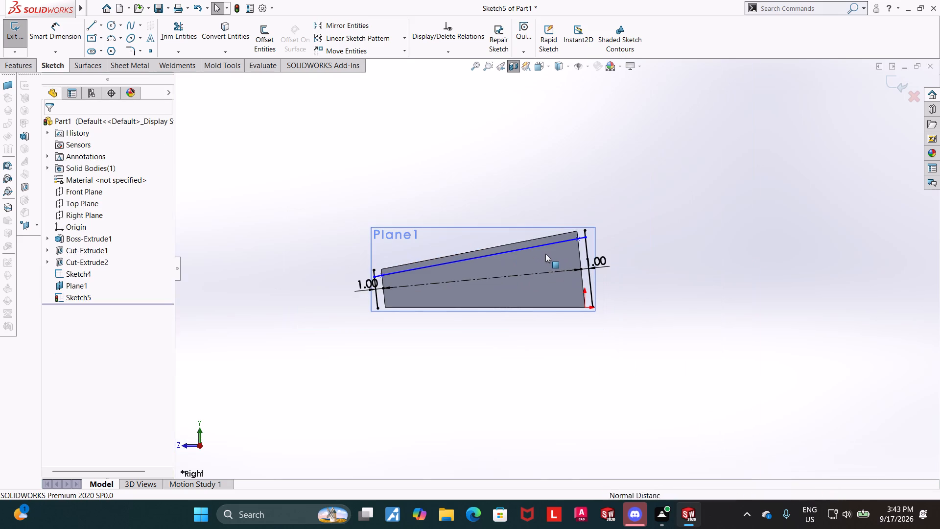
pyautogui.hotkey('ctrl', 'z')
pyautogui.hotkey('ctrl', 'z')
pyautogui.hotkey('ctrl', 'z')
pyautogui.scroll(-3, 522, 256)
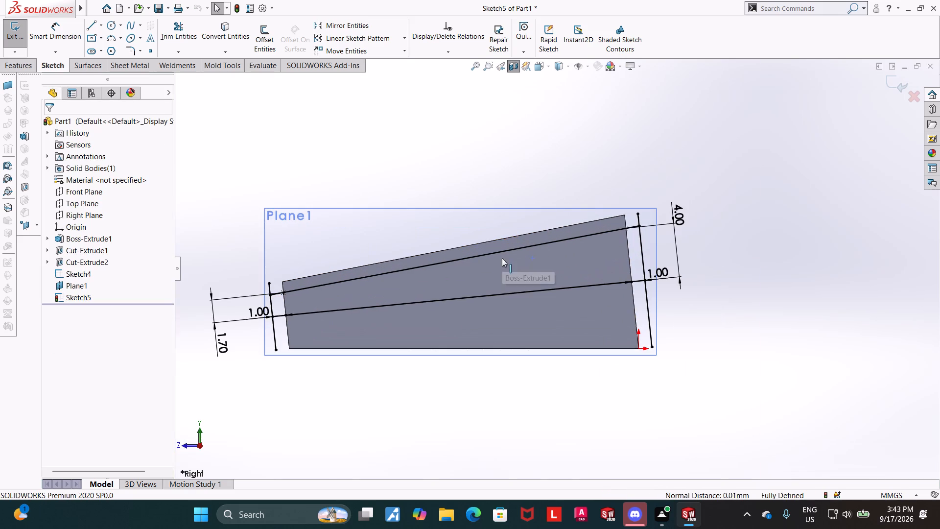
pyautogui.press('Escape')
pyautogui.press('Escape')
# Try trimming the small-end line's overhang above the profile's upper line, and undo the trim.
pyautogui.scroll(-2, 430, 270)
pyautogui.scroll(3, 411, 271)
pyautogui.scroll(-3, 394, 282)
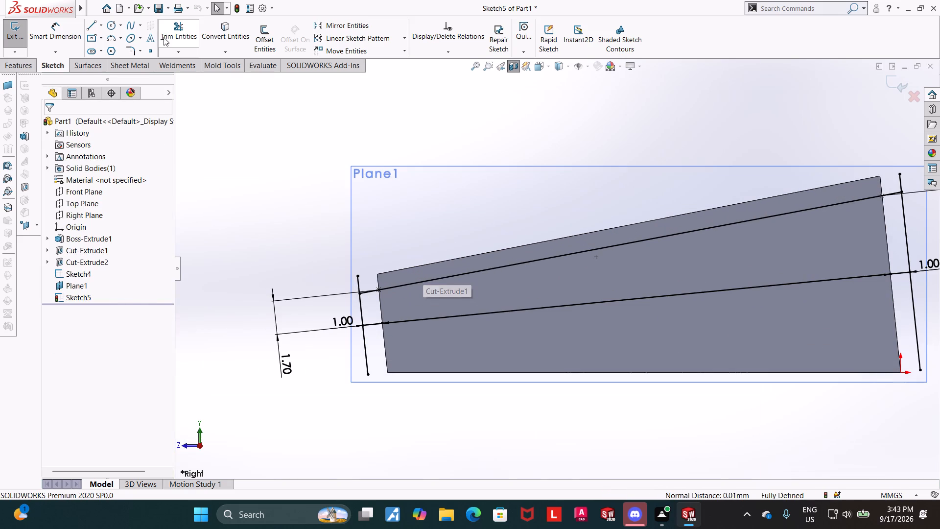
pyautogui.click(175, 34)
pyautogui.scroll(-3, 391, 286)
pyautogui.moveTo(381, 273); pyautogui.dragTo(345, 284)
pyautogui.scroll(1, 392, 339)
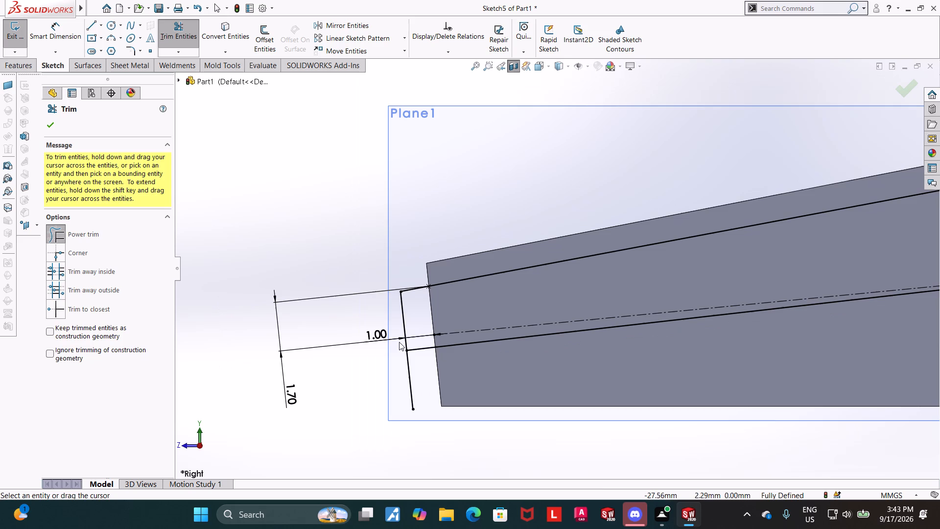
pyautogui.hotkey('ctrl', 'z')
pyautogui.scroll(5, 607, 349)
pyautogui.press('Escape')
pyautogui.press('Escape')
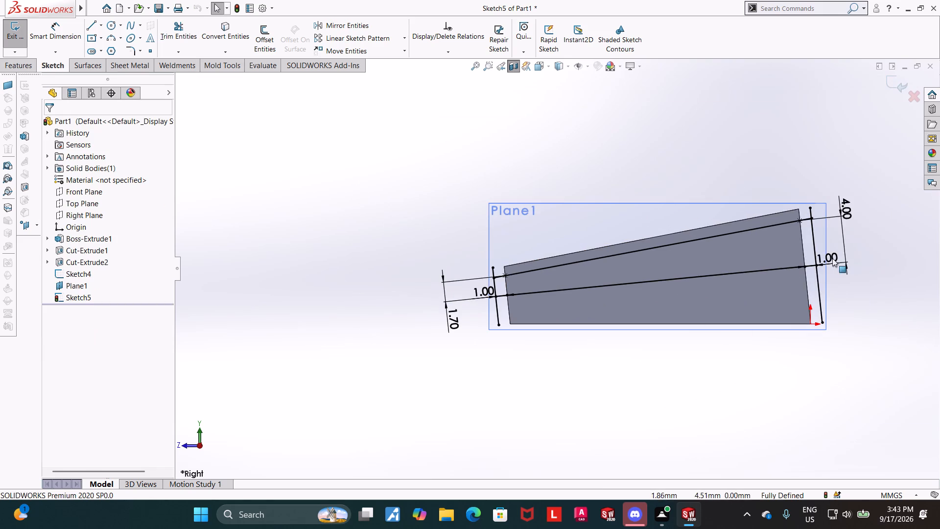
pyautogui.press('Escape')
# Trim the large-end line's overhang above the profile's upper line.
pyautogui.scroll(-4, 836, 257)
pyautogui.click(172, 35)
pyautogui.scroll(-2, 689, 184)
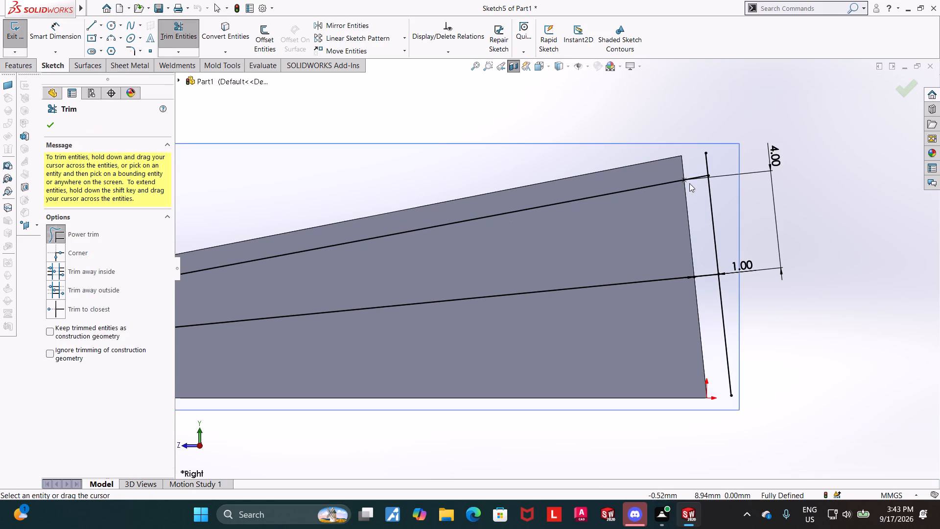
pyautogui.scroll(-2, 689, 183)
pyautogui.moveTo(718, 163); pyautogui.dragTo(676, 168)
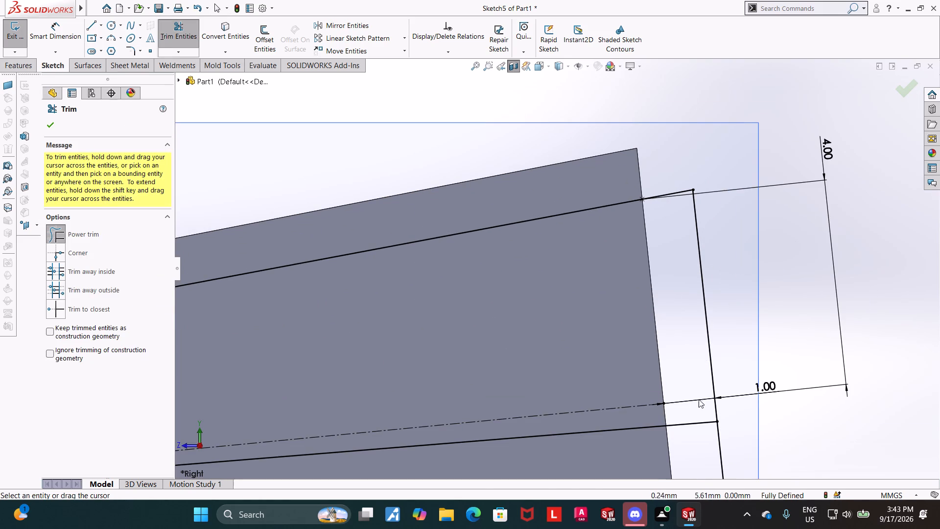
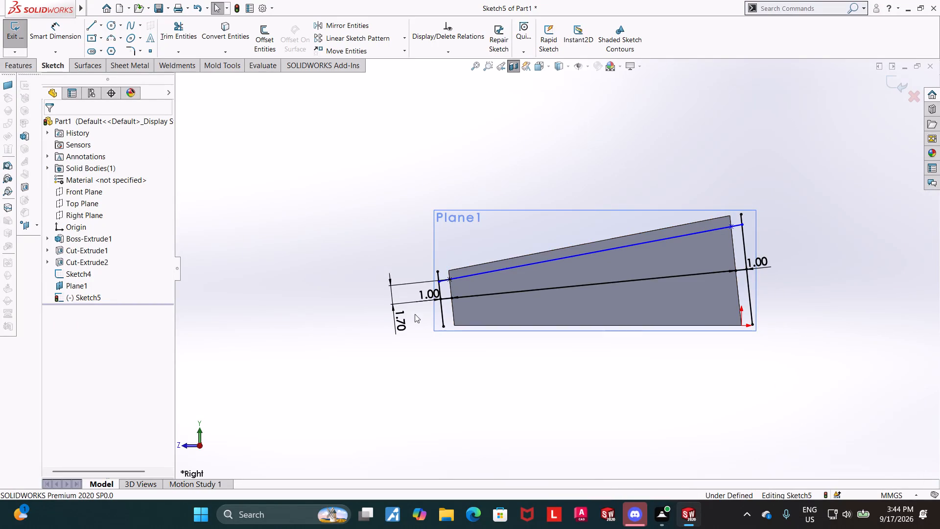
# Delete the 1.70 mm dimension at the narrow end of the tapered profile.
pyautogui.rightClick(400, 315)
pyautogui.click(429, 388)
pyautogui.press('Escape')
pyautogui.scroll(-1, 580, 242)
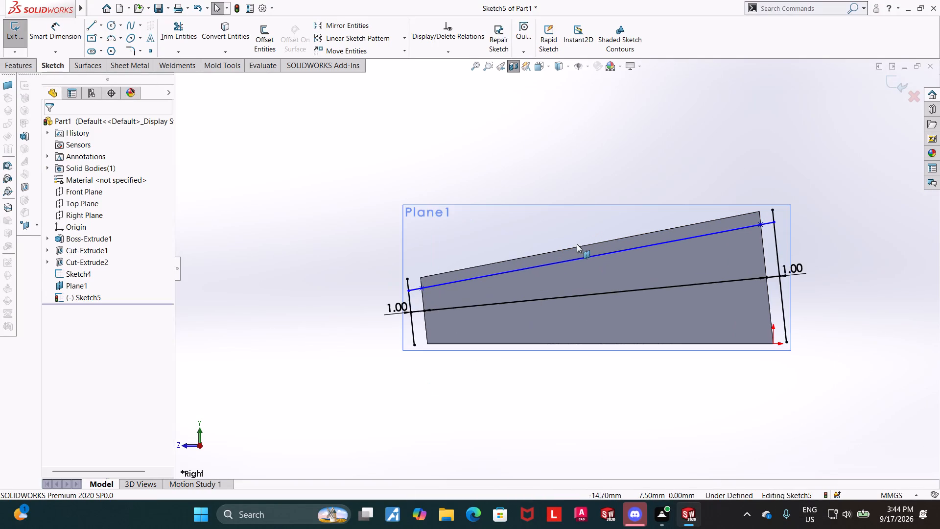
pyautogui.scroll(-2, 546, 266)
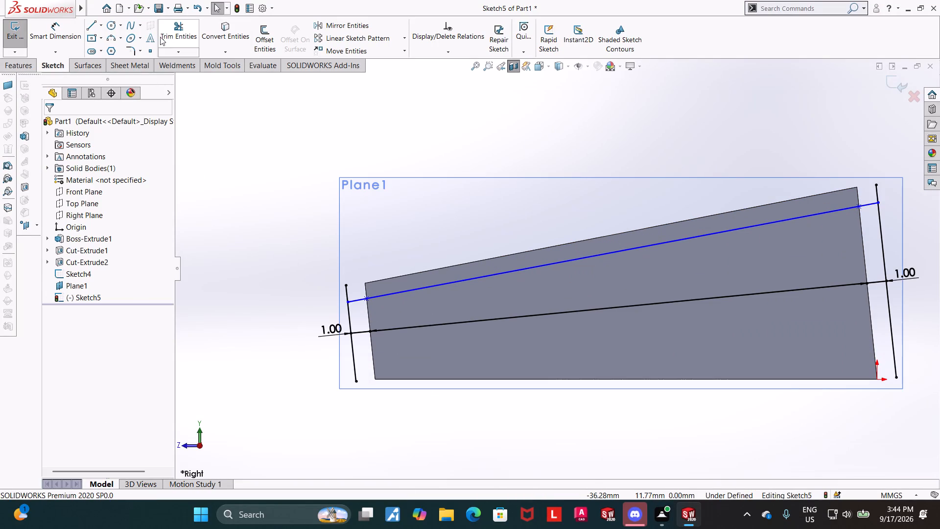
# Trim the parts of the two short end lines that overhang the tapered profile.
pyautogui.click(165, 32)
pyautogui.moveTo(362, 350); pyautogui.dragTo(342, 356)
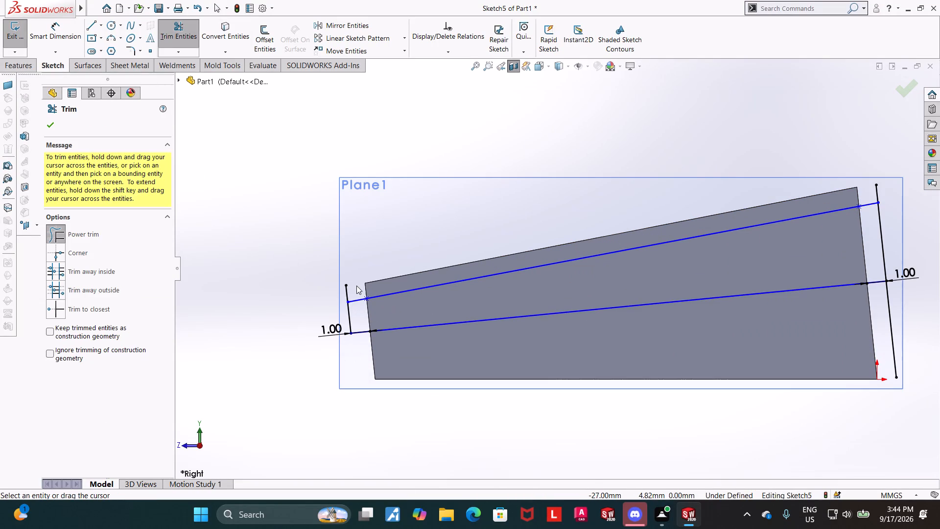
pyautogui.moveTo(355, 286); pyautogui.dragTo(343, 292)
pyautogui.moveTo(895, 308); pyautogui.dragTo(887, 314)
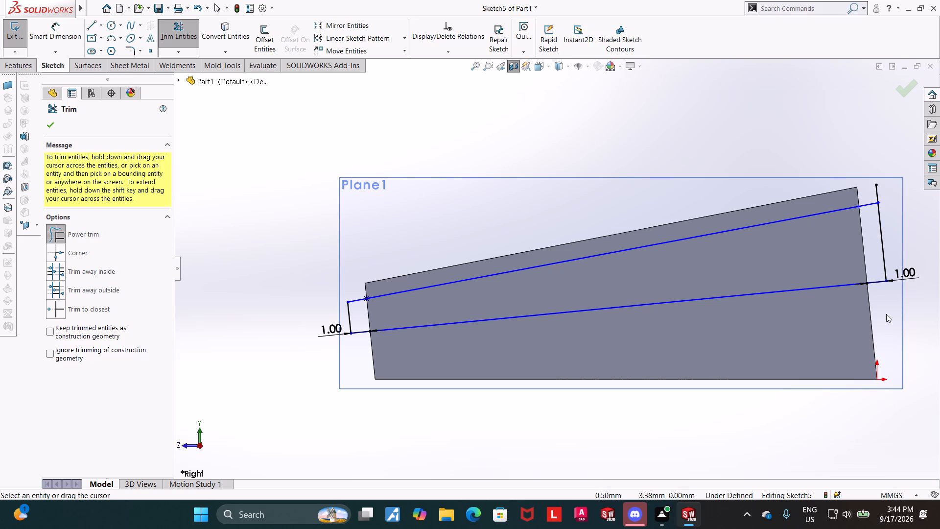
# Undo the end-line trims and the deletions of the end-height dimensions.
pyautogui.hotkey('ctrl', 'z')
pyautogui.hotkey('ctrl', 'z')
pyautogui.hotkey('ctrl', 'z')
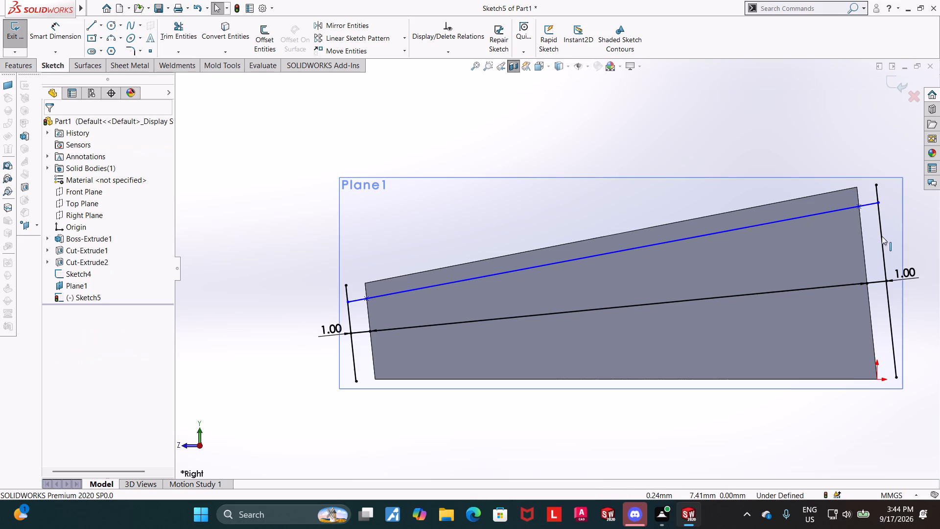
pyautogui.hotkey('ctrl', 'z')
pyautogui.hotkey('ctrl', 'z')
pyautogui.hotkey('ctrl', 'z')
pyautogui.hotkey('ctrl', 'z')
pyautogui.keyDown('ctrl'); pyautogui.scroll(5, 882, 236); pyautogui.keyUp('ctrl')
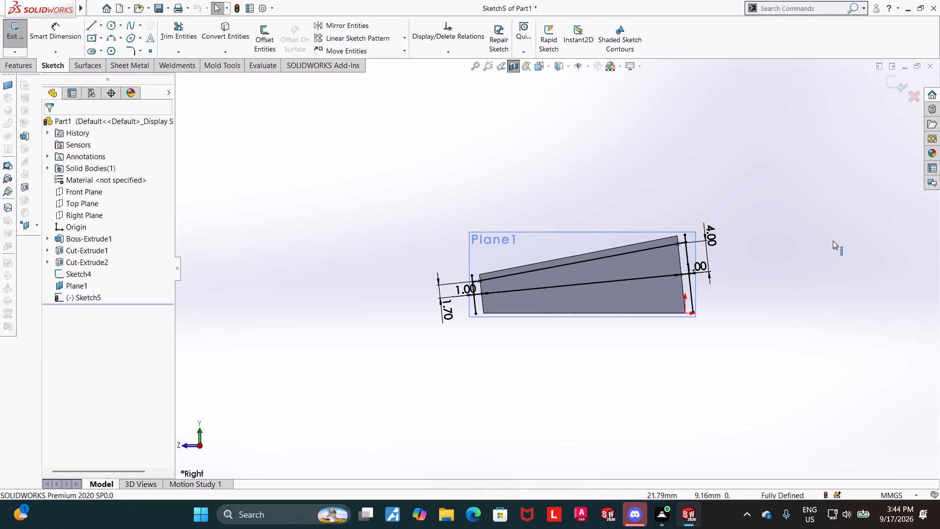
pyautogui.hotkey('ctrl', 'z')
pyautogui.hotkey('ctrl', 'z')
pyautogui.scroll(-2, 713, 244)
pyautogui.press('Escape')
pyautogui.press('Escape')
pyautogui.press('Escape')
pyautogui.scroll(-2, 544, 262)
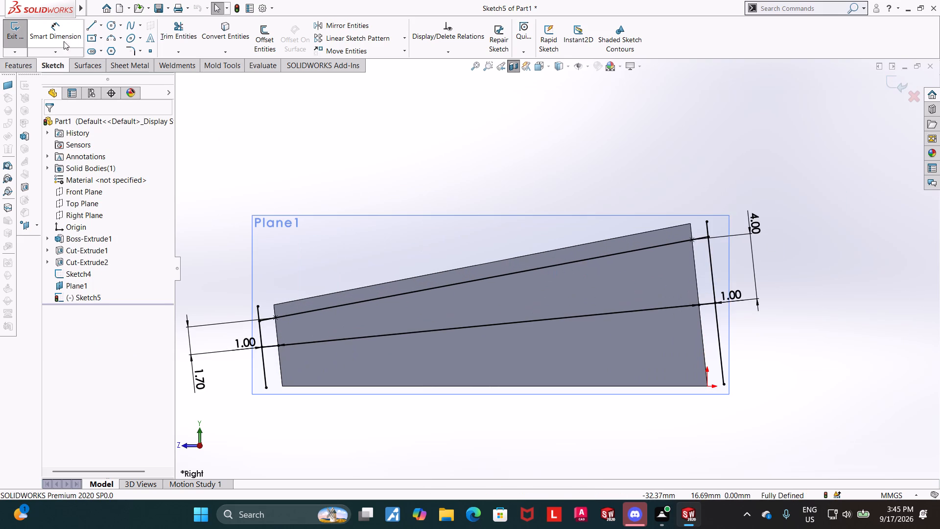
# Power-trim the overhanging parts of both short end lines beyond the two long profile lines.
pyautogui.click(180, 24)
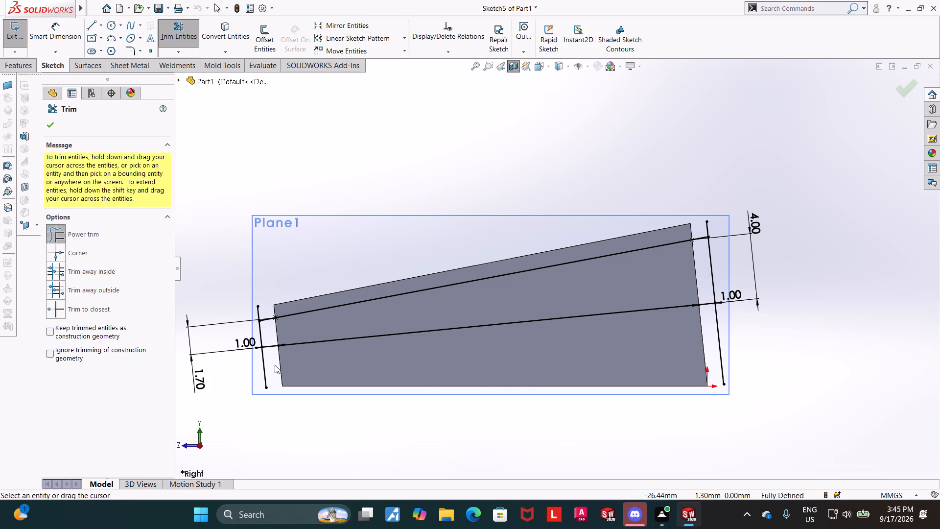
pyautogui.moveTo(267, 310); pyautogui.dragTo(247, 311)
pyautogui.moveTo(275, 359); pyautogui.dragTo(255, 367)
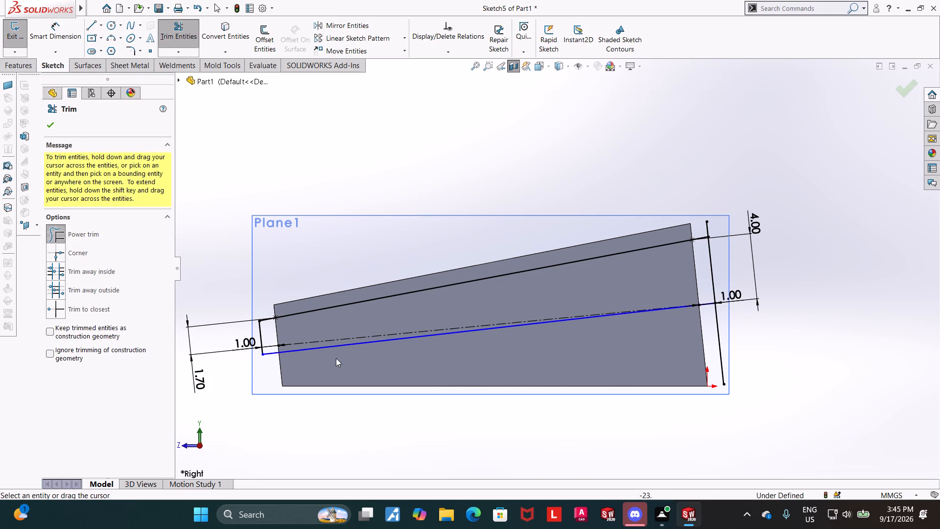
pyautogui.moveTo(730, 319); pyautogui.dragTo(709, 327)
pyautogui.moveTo(716, 224); pyautogui.dragTo(702, 228)
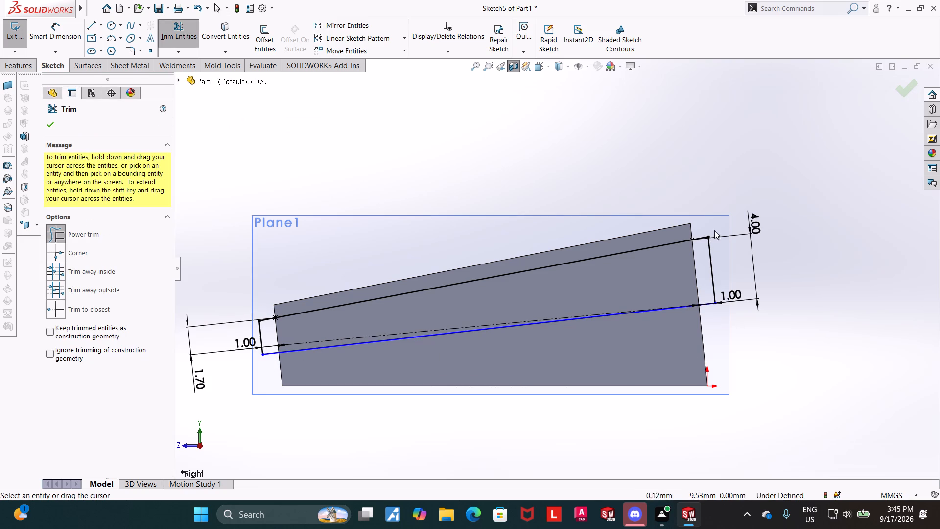
pyautogui.press('Escape')
# Delete the 4.00 mm and 1.70 mm end-height dimensions from the sketch.
pyautogui.rightClick(756, 225)
pyautogui.click(780, 380)
pyautogui.scroll(1, 716, 352)
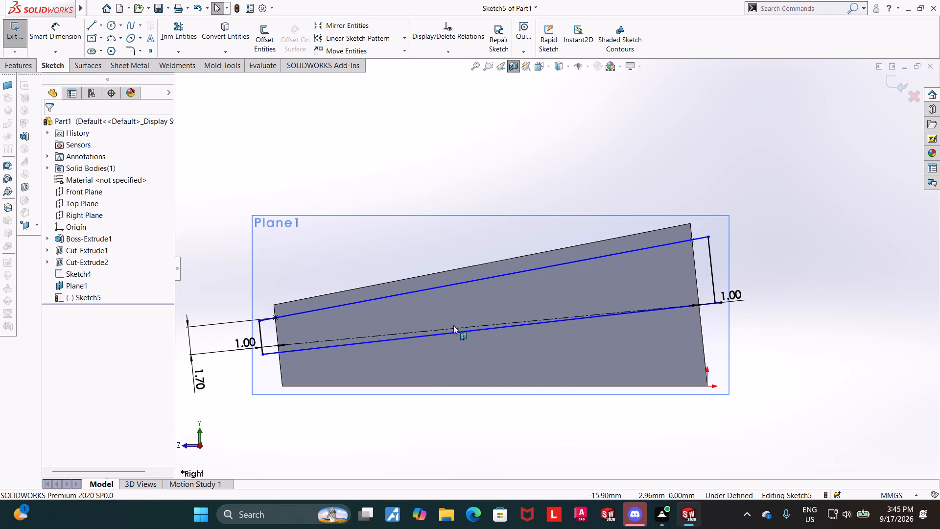
pyautogui.rightClick(257, 364)
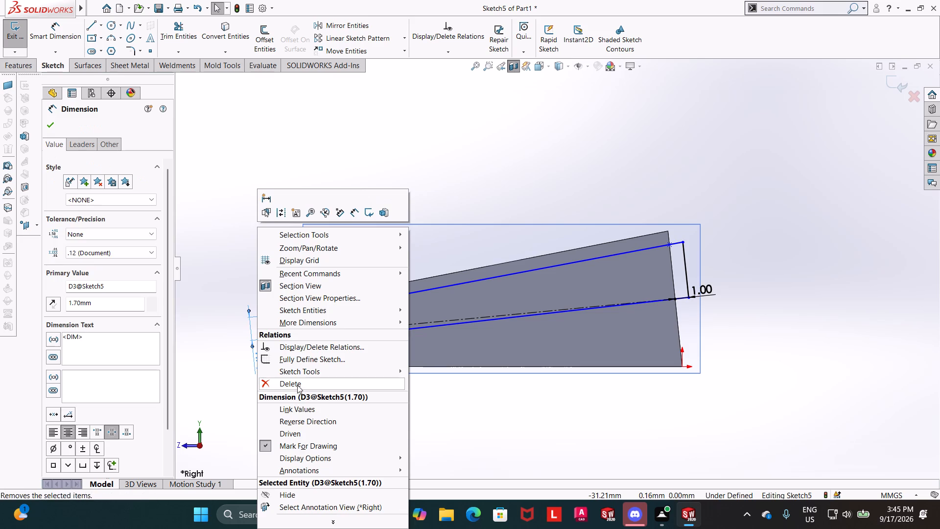
pyautogui.click(297, 385)
pyautogui.press('Escape')
# Make the profile's long lower line collinear with the construction centreline.
pyautogui.scroll(-5, 336, 299)
pyautogui.click(514, 354)
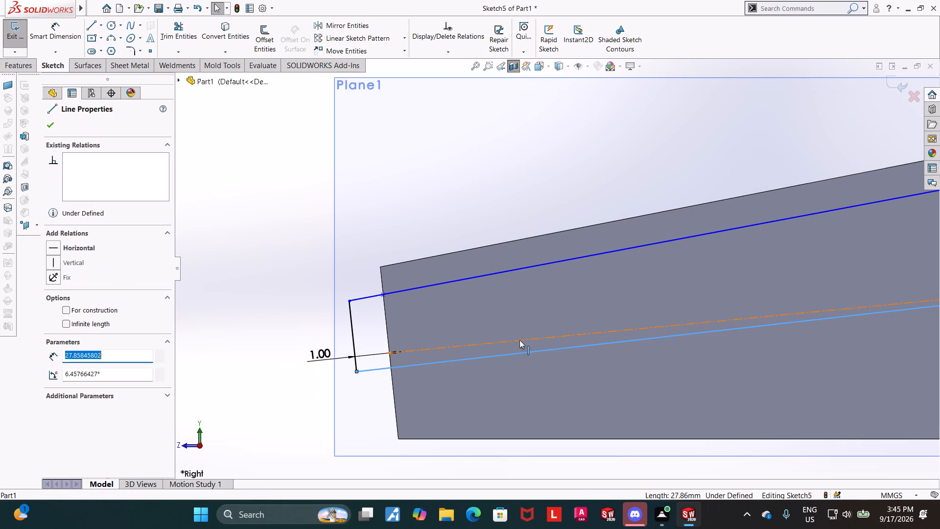
pyautogui.keyDown('ctrl'); pyautogui.click(519, 340); pyautogui.keyUp('ctrl')
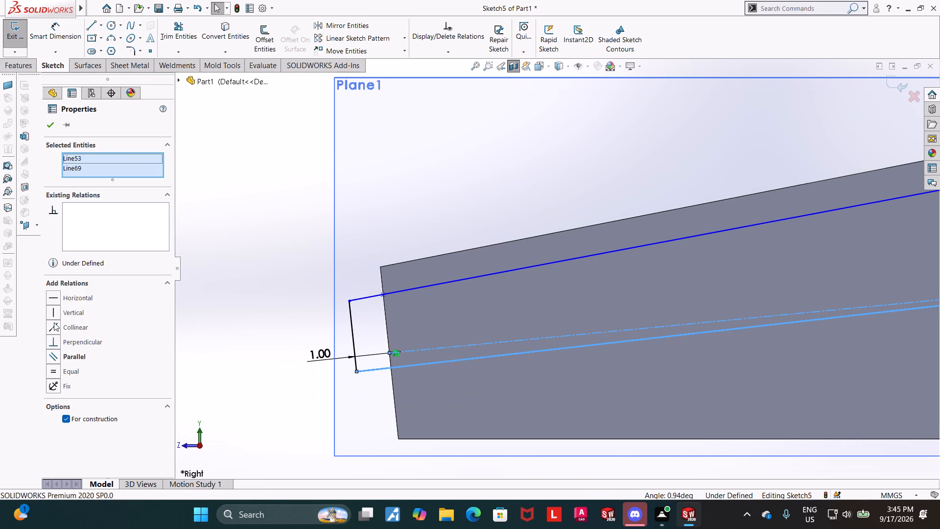
pyautogui.click(54, 322)
pyautogui.click(51, 120)
pyautogui.scroll(6, 350, 267)
pyautogui.scroll(3, 870, 297)
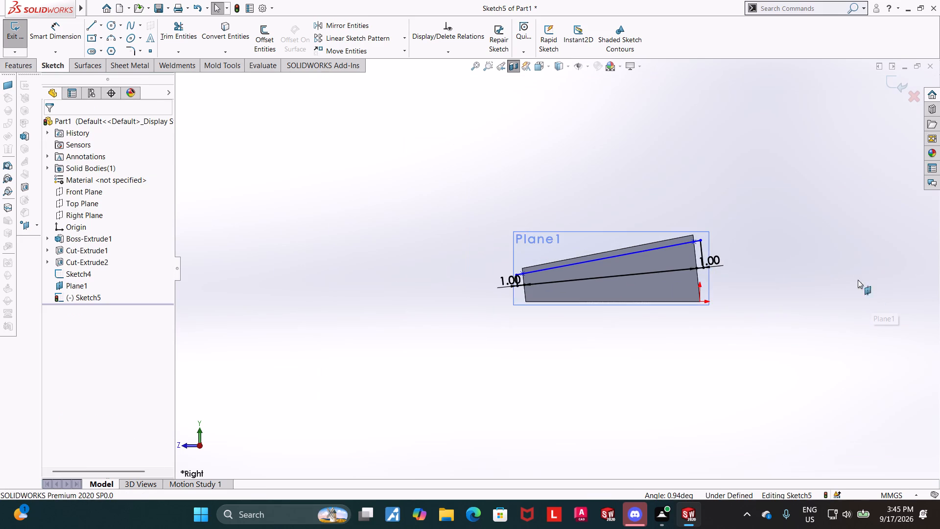
pyautogui.press('Escape')
pyautogui.scroll(-4, 683, 238)
pyautogui.press('Escape')
pyautogui.press('Escape')
pyautogui.press('Escape')
pyautogui.scroll(-3, 630, 255)
pyautogui.scroll(3, 631, 257)
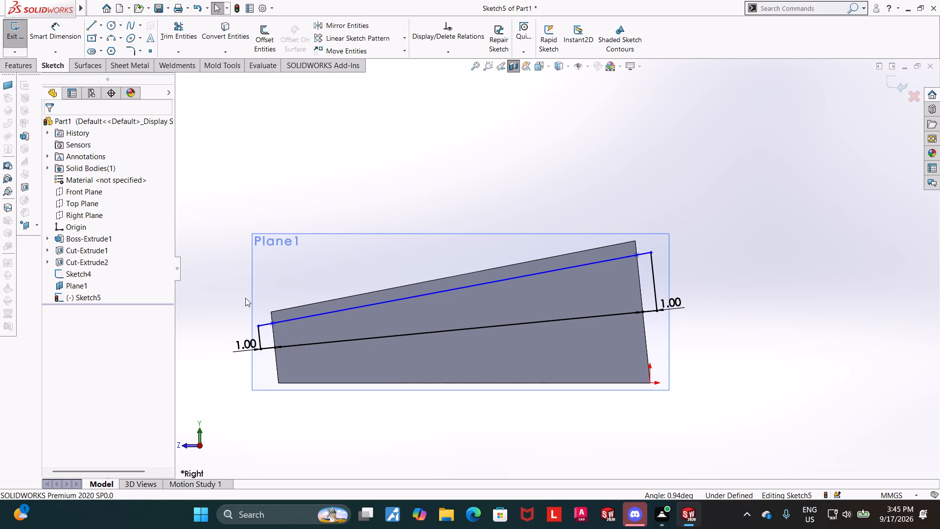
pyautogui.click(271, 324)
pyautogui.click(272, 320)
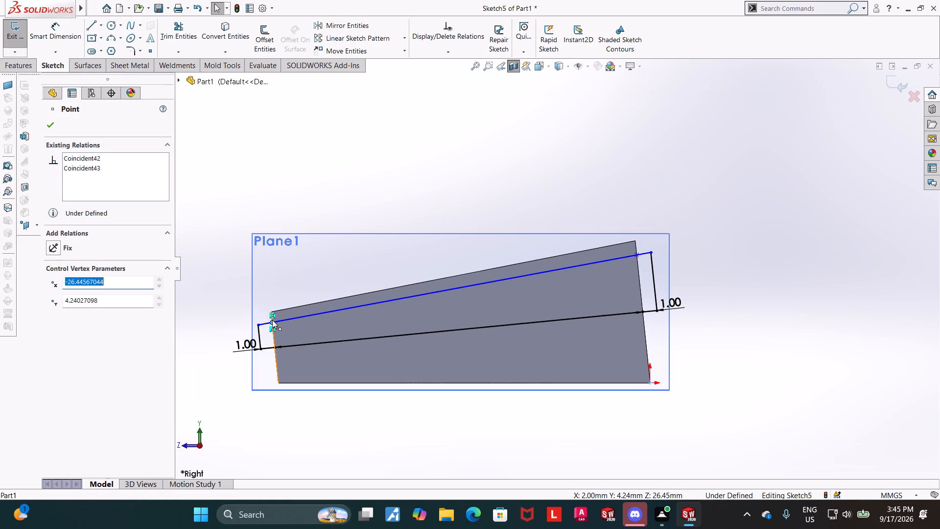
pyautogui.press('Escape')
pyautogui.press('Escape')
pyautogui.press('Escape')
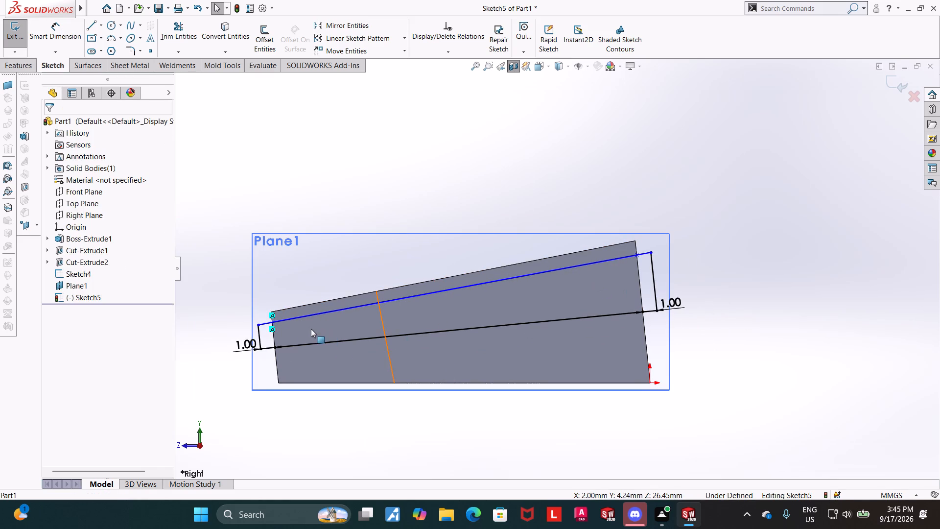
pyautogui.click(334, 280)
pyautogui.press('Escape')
# Dimension the narrow end between the points where the upper line and centreline meet the body edge as 1.7 mm.
pyautogui.click(60, 28)
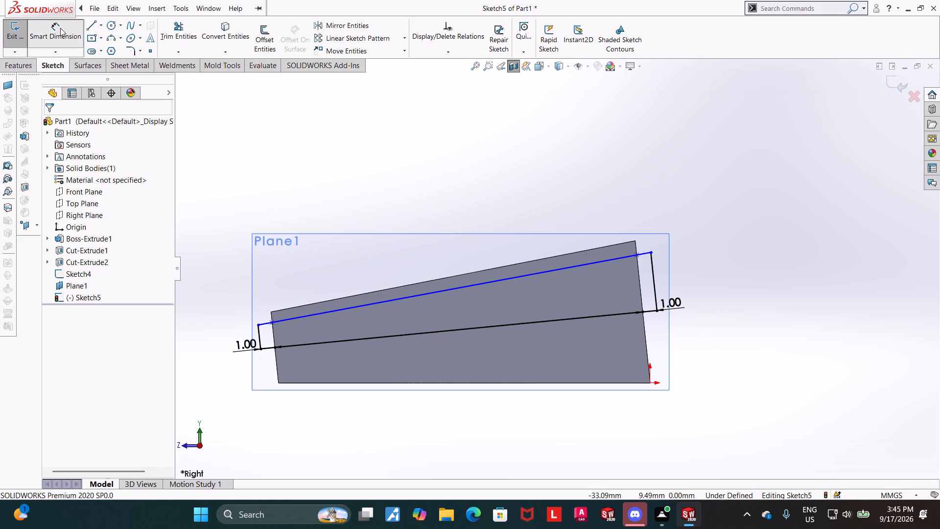
pyautogui.scroll(-3, 260, 343)
pyautogui.click(332, 293)
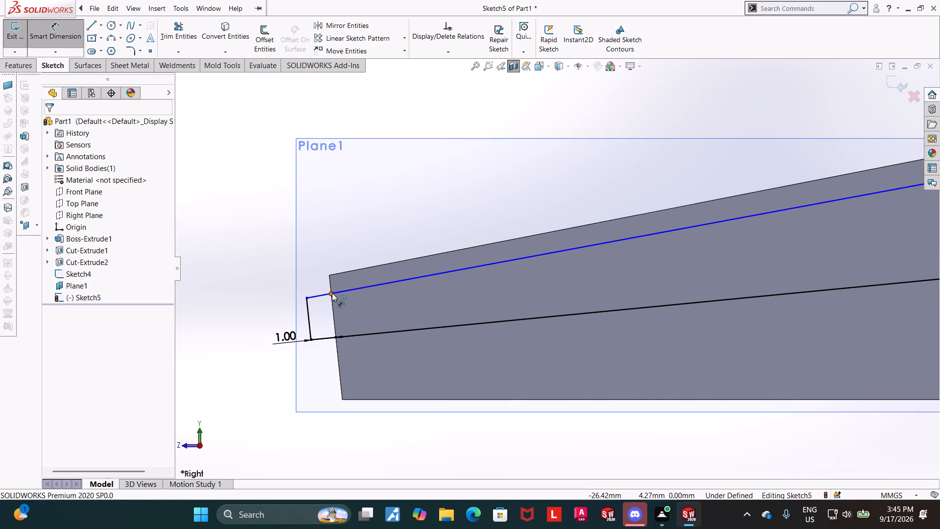
pyautogui.click(336, 337)
pyautogui.click(220, 373)
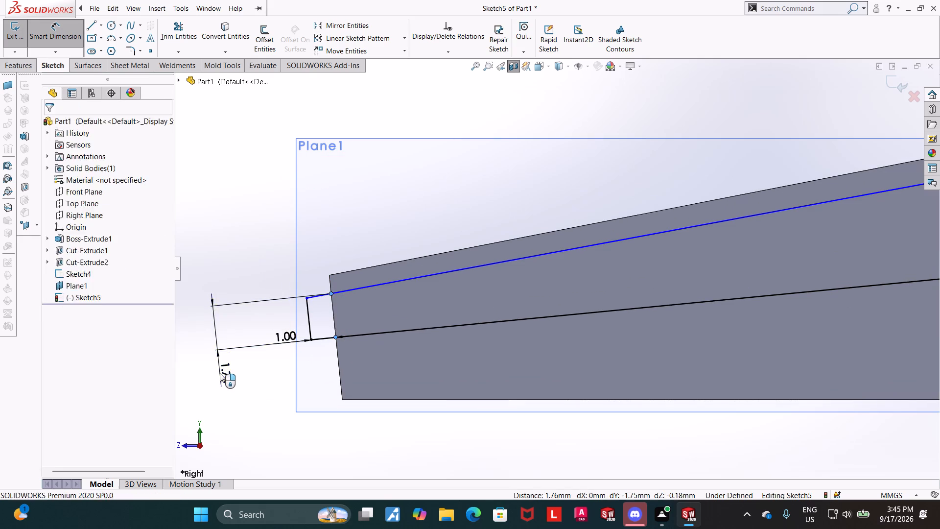
pyautogui.write('1.7')
pyautogui.press('Return')
pyautogui.press('Escape')
# Dimension the wide end between the upper line and centreline points on the body edge as 4 mm, and exit the sketch.
pyautogui.click(63, 32)
pyautogui.scroll(6, 403, 220)
pyautogui.scroll(-6, 693, 248)
pyautogui.click(631, 263)
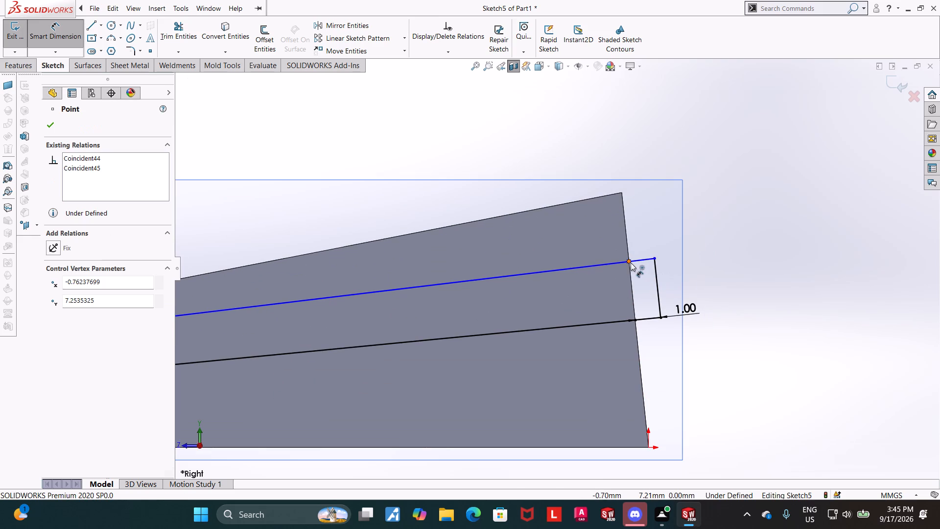
pyautogui.click(635, 320)
pyautogui.click(723, 231)
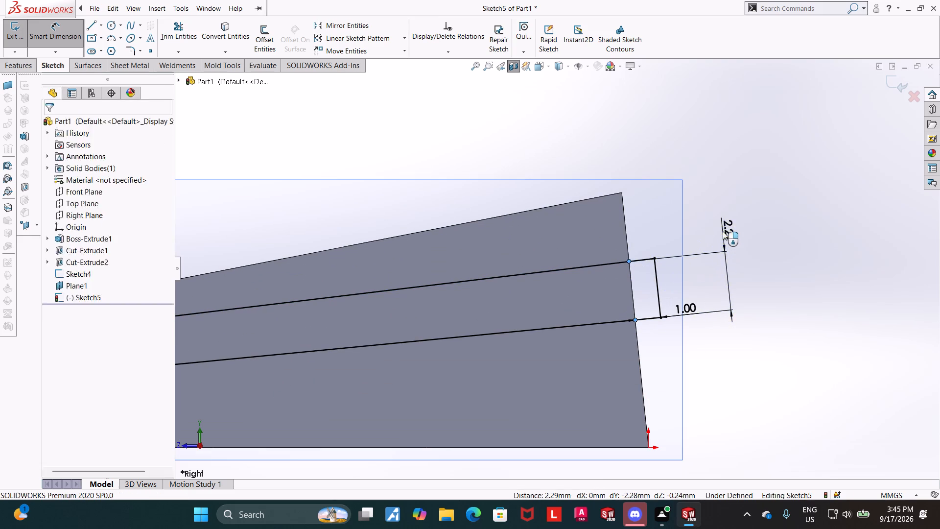
pyautogui.press('4')
pyautogui.press('Return')
pyautogui.press('Escape')
pyautogui.press('Escape')
pyautogui.press('Escape')
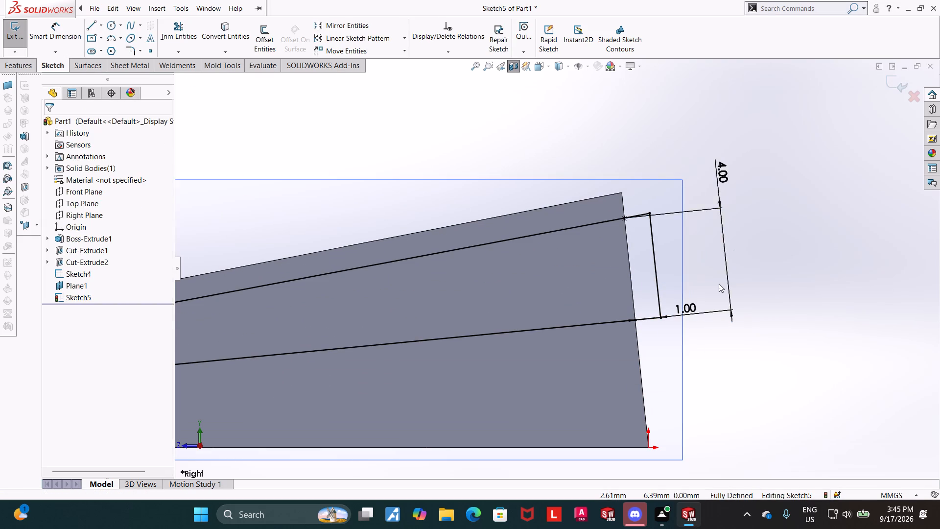
pyautogui.scroll(6, 719, 284)
pyautogui.press('Escape')
pyautogui.scroll(-1, 698, 260)
pyautogui.click(893, 83)
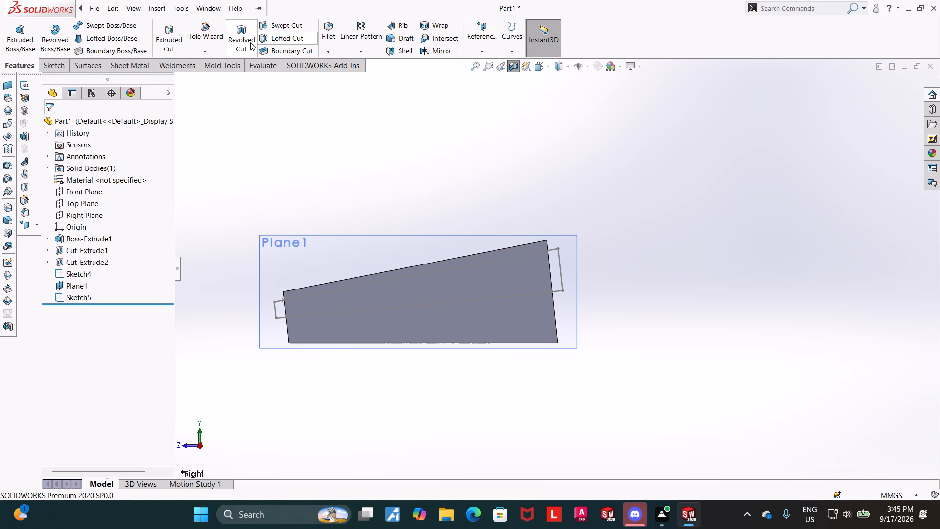
# Make a 360-degree revolved cut from Sketch5 about its centreline to form the tapered bore.
pyautogui.click(249, 40)
pyautogui.click(179, 80)
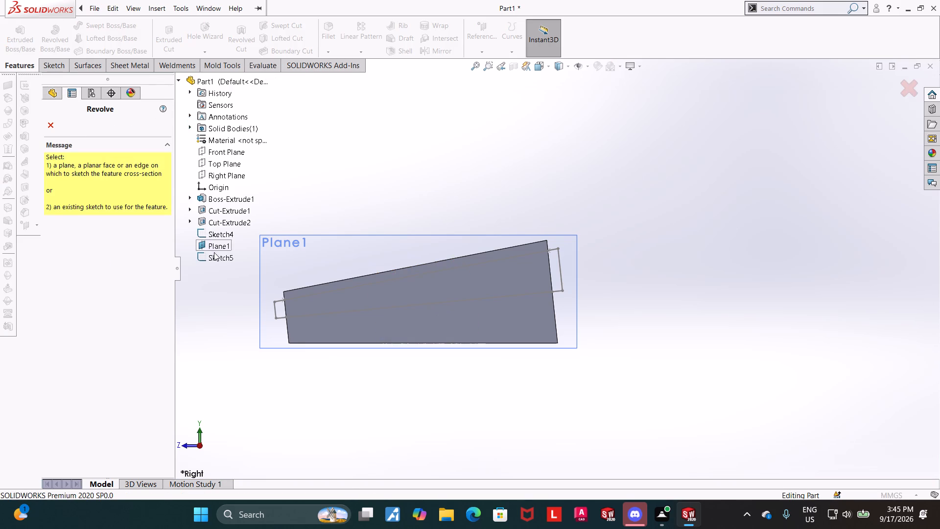
pyautogui.click(213, 257)
pyautogui.moveTo(210, 280); pyautogui.dragTo(230, 276, button='middle')
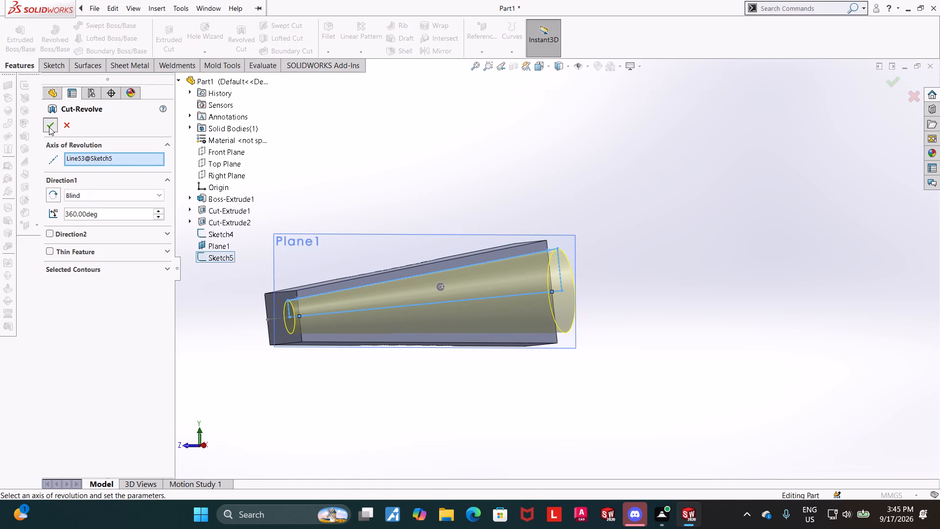
pyautogui.click(49, 127)
# Examine the tapered bore inside the body, comparing the sectioned and unsectioned views.
pyautogui.moveTo(232, 278); pyautogui.dragTo(230, 303, button='middle')
pyautogui.click(564, 321)
pyautogui.click(722, 266)
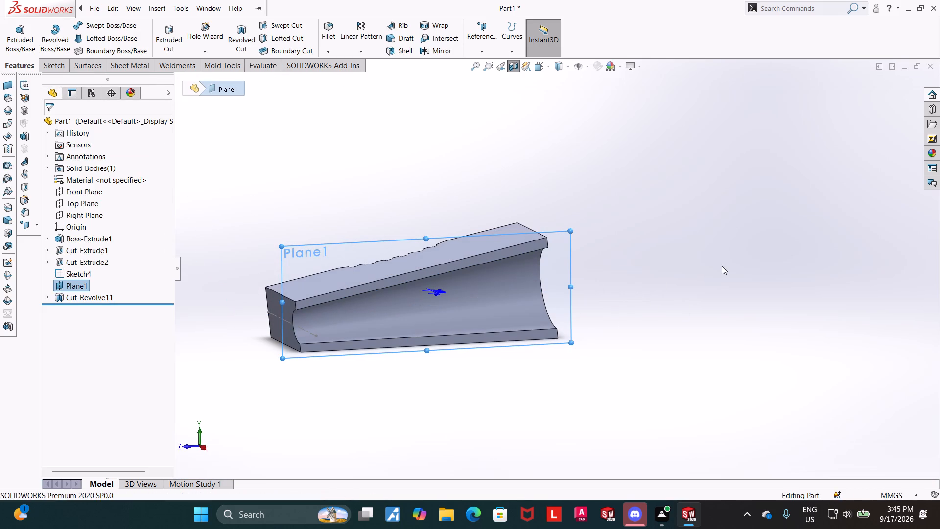
pyautogui.click(512, 62)
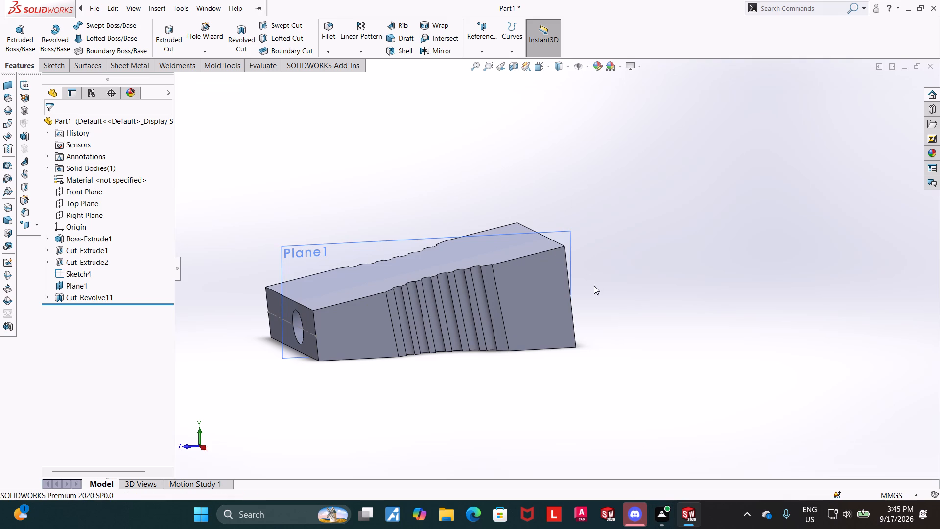
pyautogui.click(511, 68)
pyautogui.moveTo(642, 233); pyautogui.dragTo(647, 233, button='middle')
pyautogui.click(742, 275)
pyautogui.click(732, 301)
pyautogui.click(52, 124)
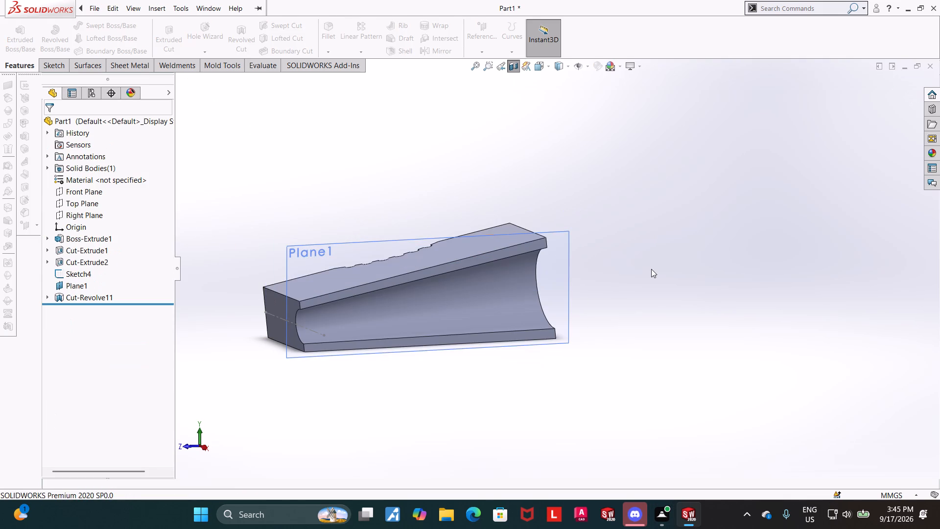
pyautogui.click(683, 282)
pyautogui.moveTo(669, 280); pyautogui.dragTo(716, 258, button='middle')
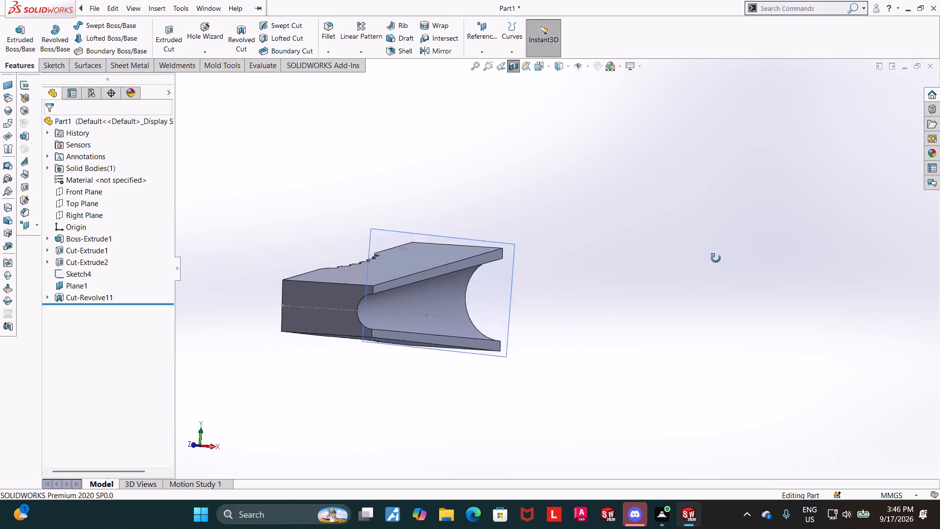
pyautogui.moveTo(716, 258); pyautogui.dragTo(681, 267, button='middle')
# Turn off the section view and examine the whole body and its bore opening from several angles.
pyautogui.click(513, 68)
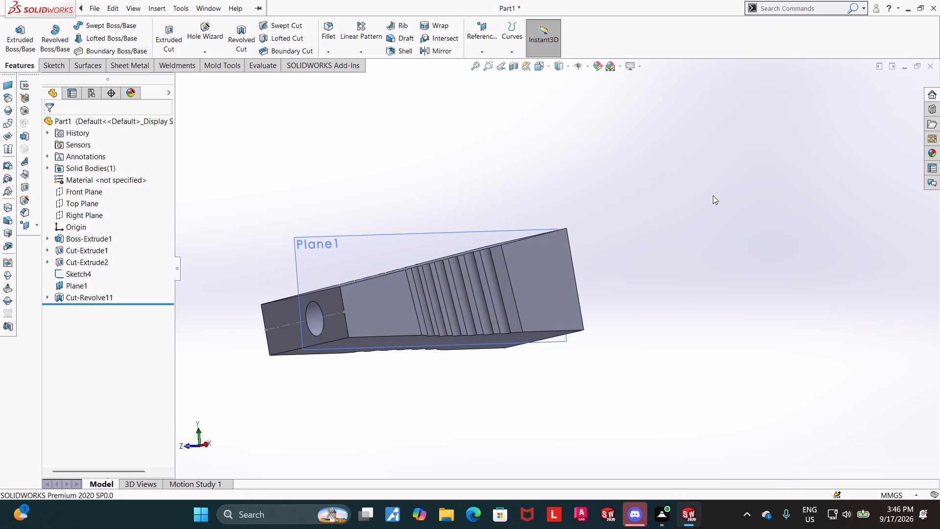
pyautogui.moveTo(719, 195); pyautogui.dragTo(707, 212, button='middle')
pyautogui.click(715, 219)
pyautogui.click(712, 227)
pyautogui.moveTo(720, 230); pyautogui.dragTo(736, 234, button='middle')
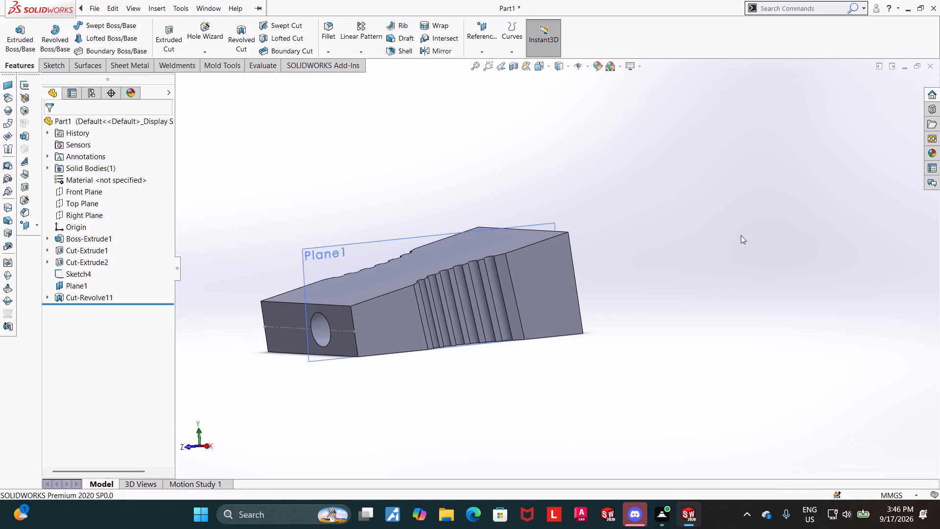
pyautogui.click(761, 266)
pyautogui.moveTo(671, 276); pyautogui.dragTo(728, 309, button='middle')
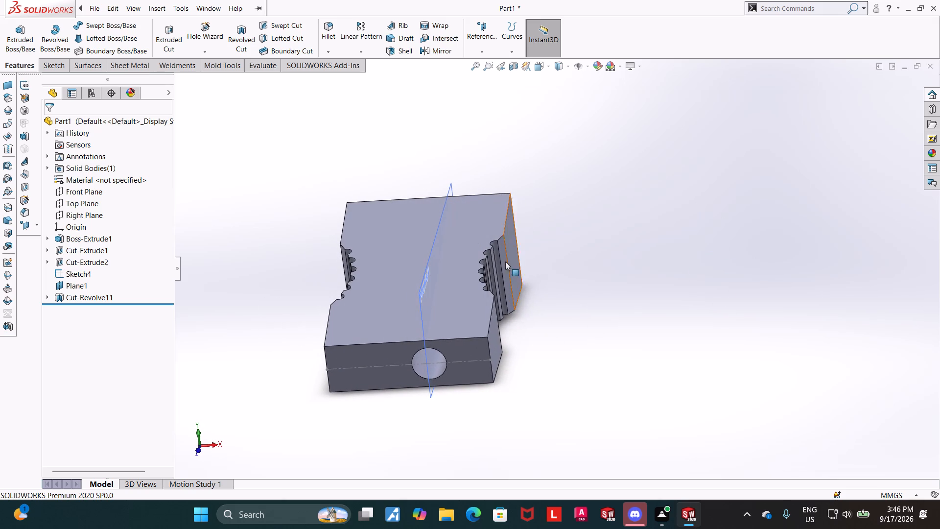
pyautogui.moveTo(679, 244); pyautogui.dragTo(680, 252, button='middle')
# Hide Plane1 in the model.
pyautogui.rightClick(71, 287)
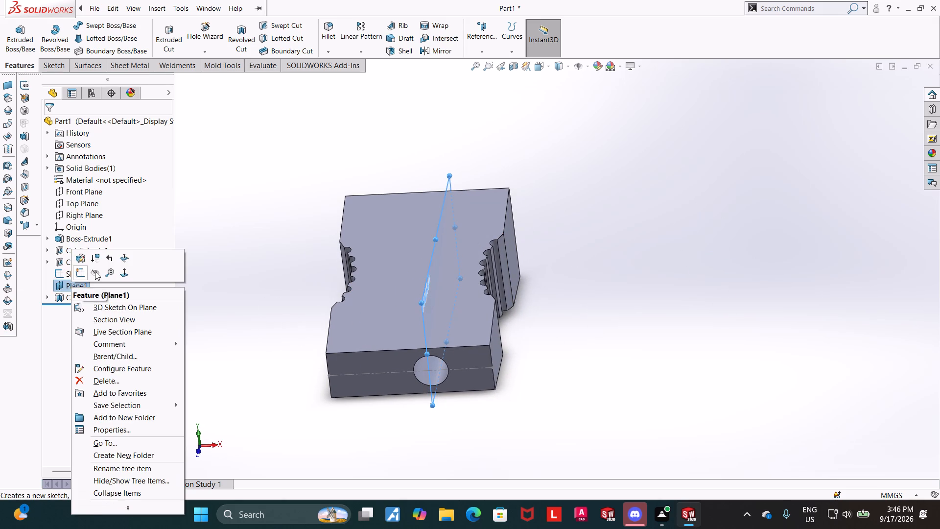
pyautogui.click(95, 271)
pyautogui.click(731, 279)
# Examine the body from several angles, checking both bore openings, the ribbed grips and the broad wedge face.
pyautogui.moveTo(657, 277); pyautogui.dragTo(660, 200, button='middle')
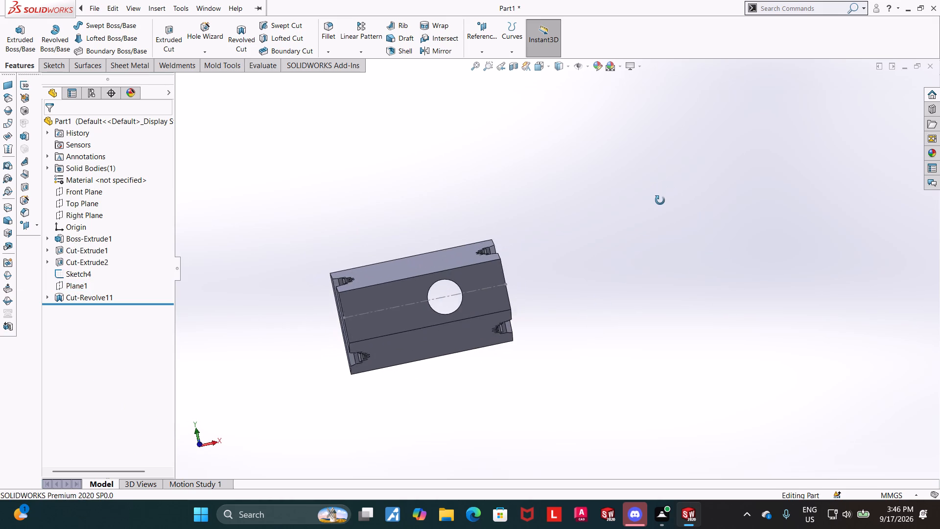
pyautogui.moveTo(660, 200); pyautogui.dragTo(883, 183, button='middle')
pyautogui.moveTo(584, 267); pyautogui.dragTo(562, 261, button='middle')
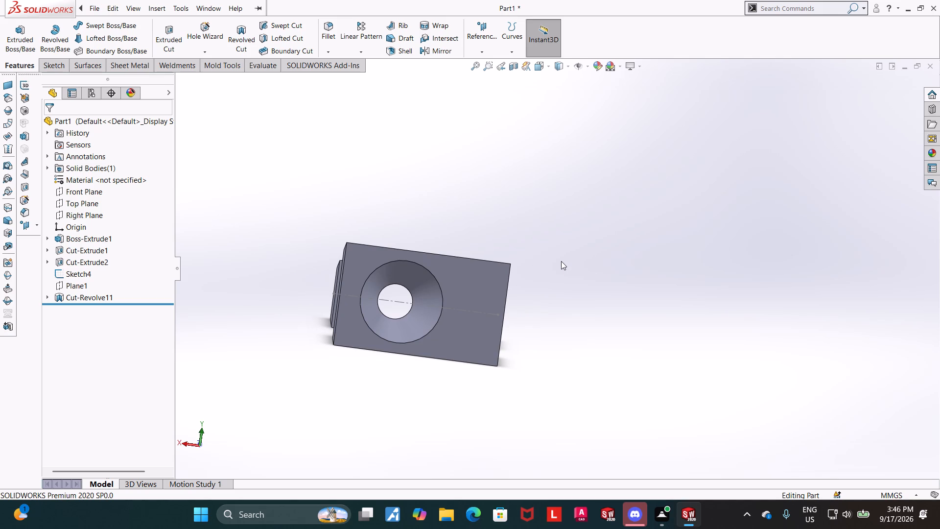
pyautogui.moveTo(582, 224); pyautogui.dragTo(573, 239, button='middle')
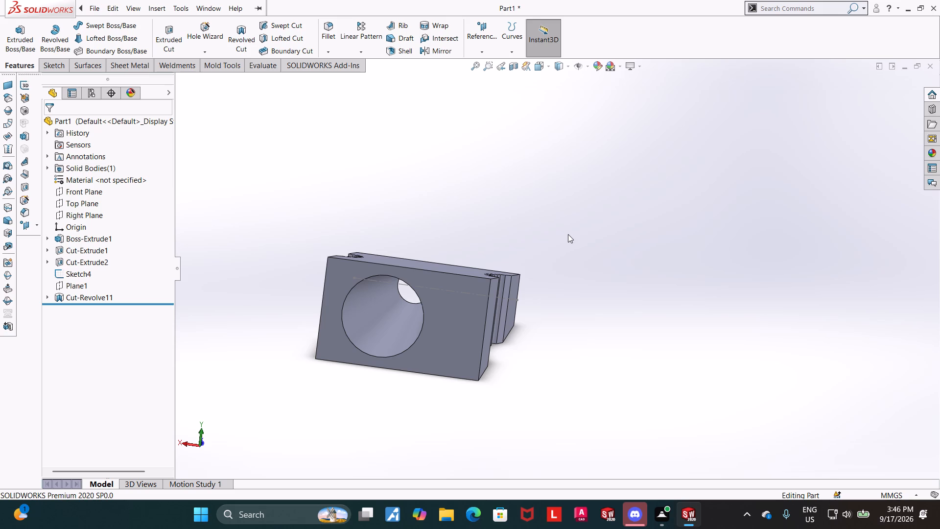
pyautogui.moveTo(537, 238); pyautogui.dragTo(371, 451, button='middle')
pyautogui.scroll(1, 329, 414)
pyautogui.moveTo(645, 230); pyautogui.dragTo(688, 256, button='middle')
pyautogui.moveTo(655, 238); pyautogui.dragTo(594, 322, button='middle')
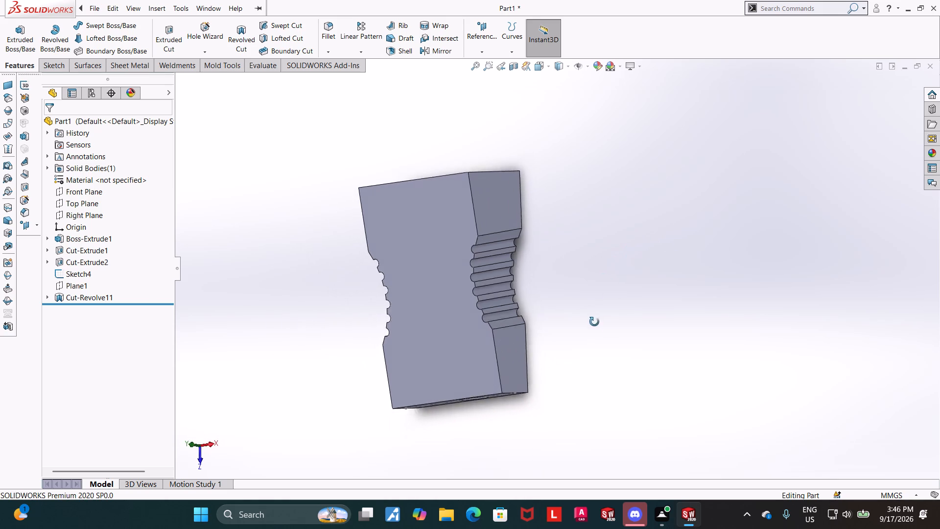
pyautogui.moveTo(594, 322); pyautogui.dragTo(636, 308, button='middle')
# Start a new sketch on the body's broad flat face and orient the view normal to it.
pyautogui.click(420, 227)
pyautogui.click(460, 199)
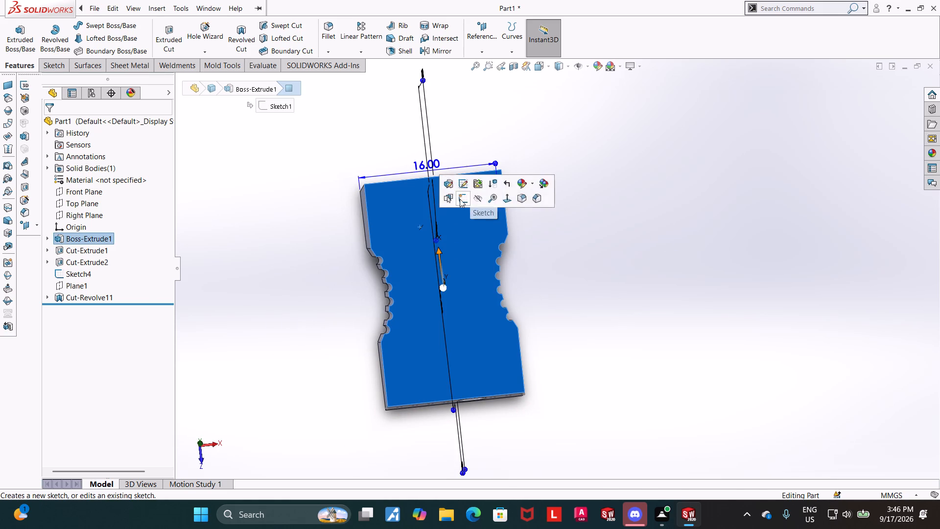
pyautogui.click(90, 307)
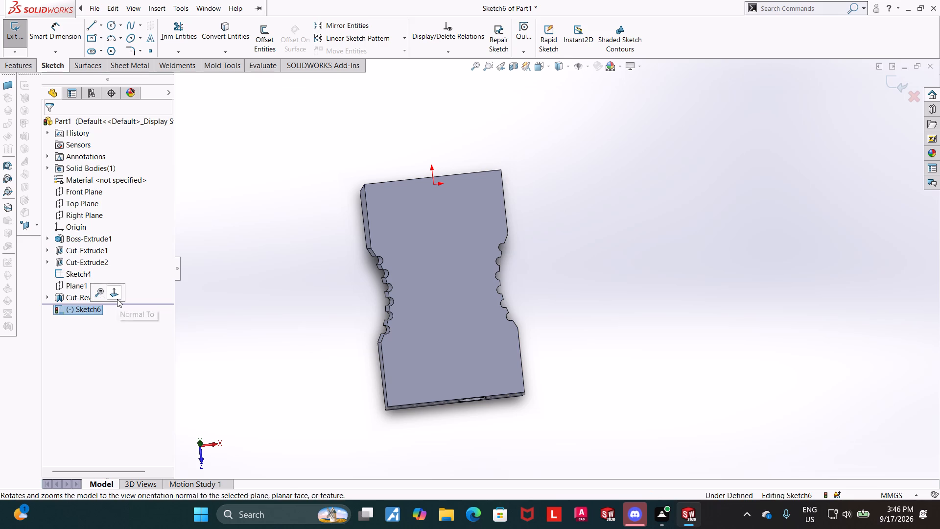
pyautogui.click(117, 299)
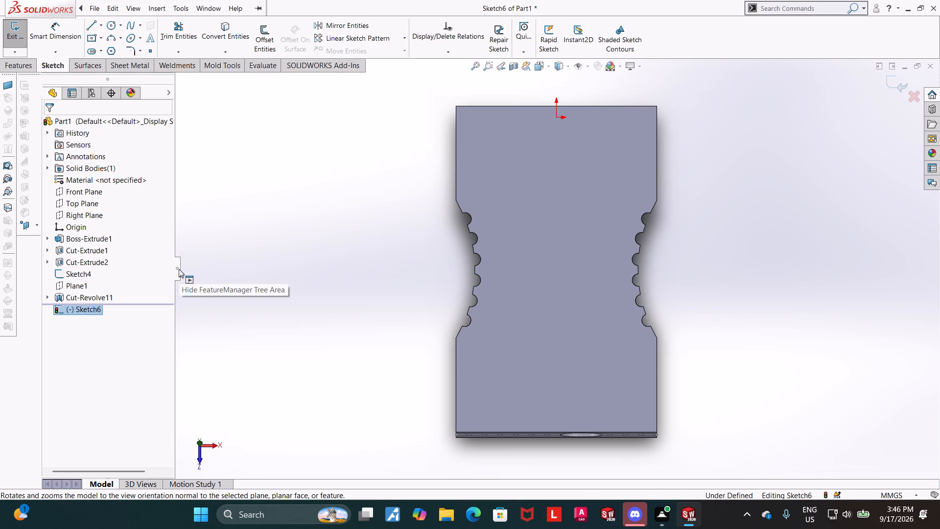
pyautogui.click(247, 306)
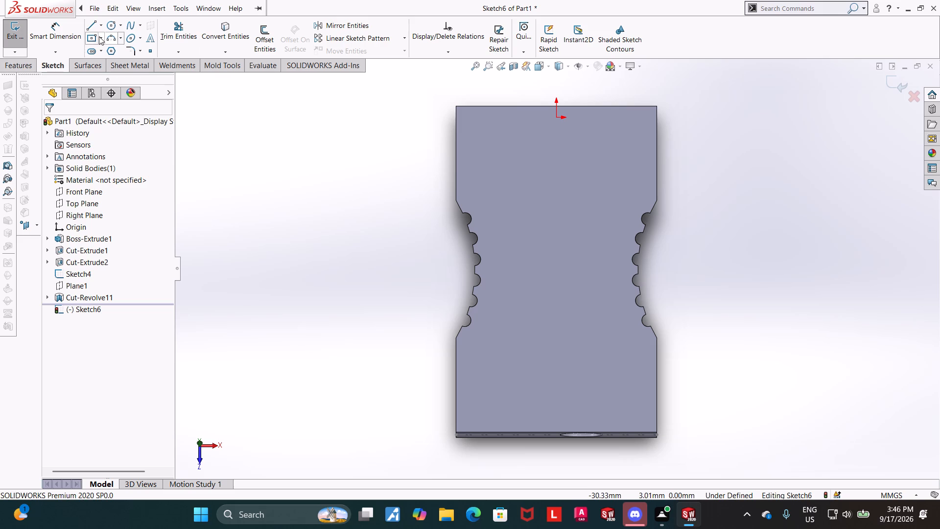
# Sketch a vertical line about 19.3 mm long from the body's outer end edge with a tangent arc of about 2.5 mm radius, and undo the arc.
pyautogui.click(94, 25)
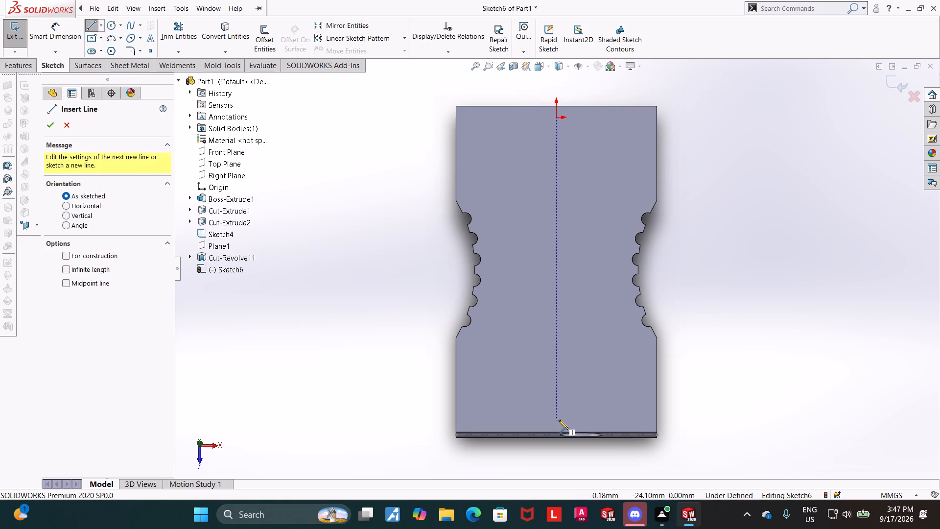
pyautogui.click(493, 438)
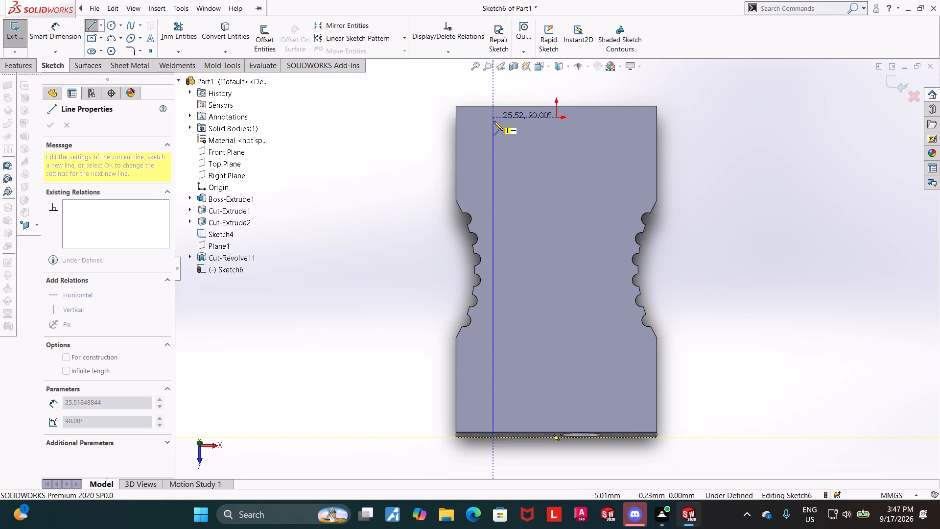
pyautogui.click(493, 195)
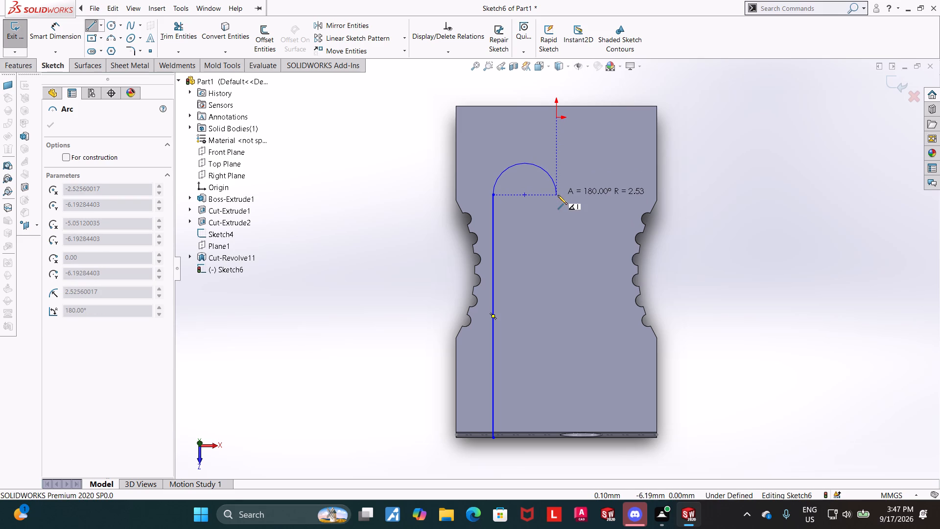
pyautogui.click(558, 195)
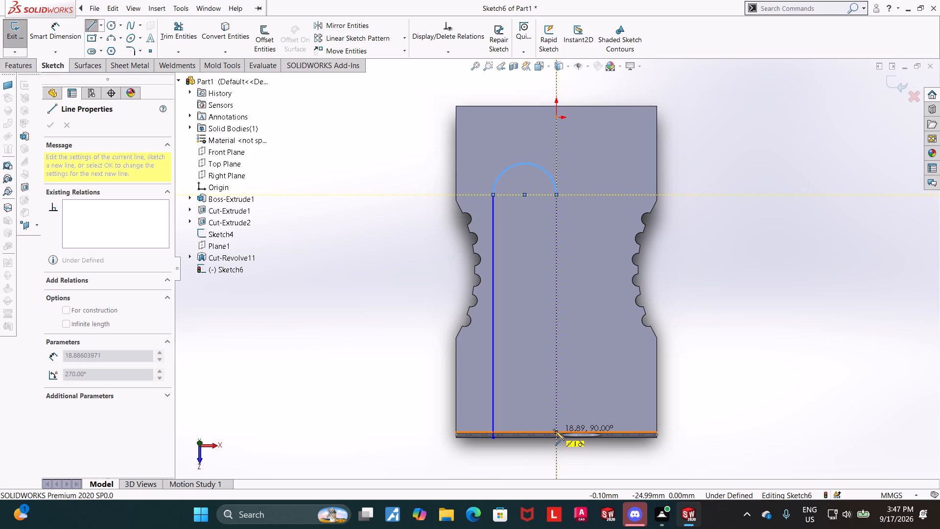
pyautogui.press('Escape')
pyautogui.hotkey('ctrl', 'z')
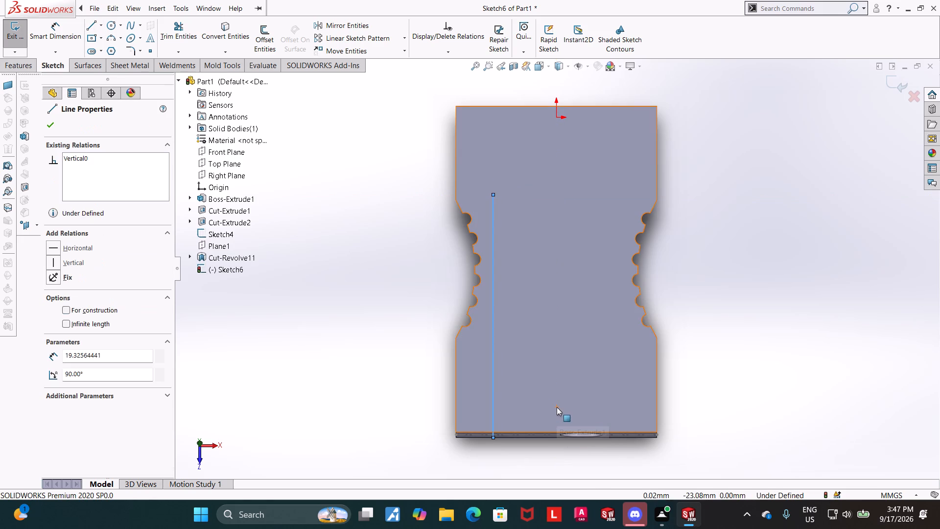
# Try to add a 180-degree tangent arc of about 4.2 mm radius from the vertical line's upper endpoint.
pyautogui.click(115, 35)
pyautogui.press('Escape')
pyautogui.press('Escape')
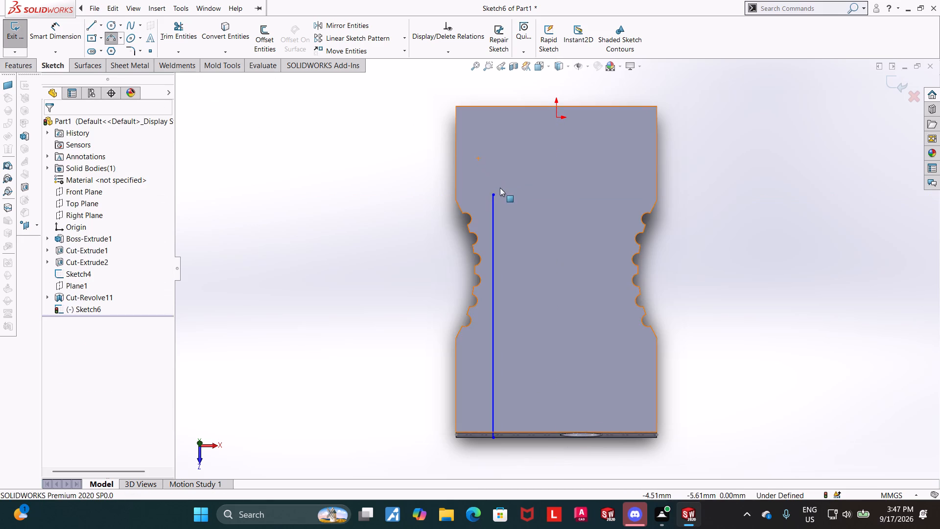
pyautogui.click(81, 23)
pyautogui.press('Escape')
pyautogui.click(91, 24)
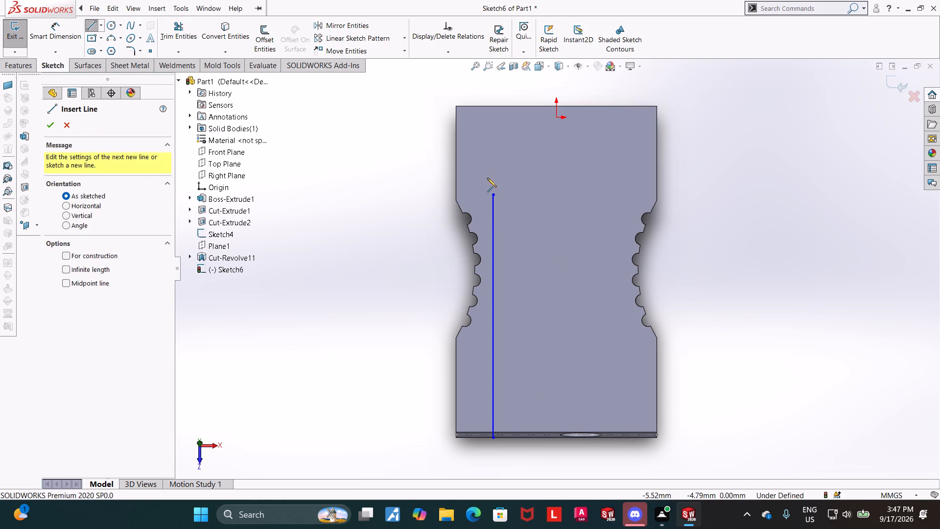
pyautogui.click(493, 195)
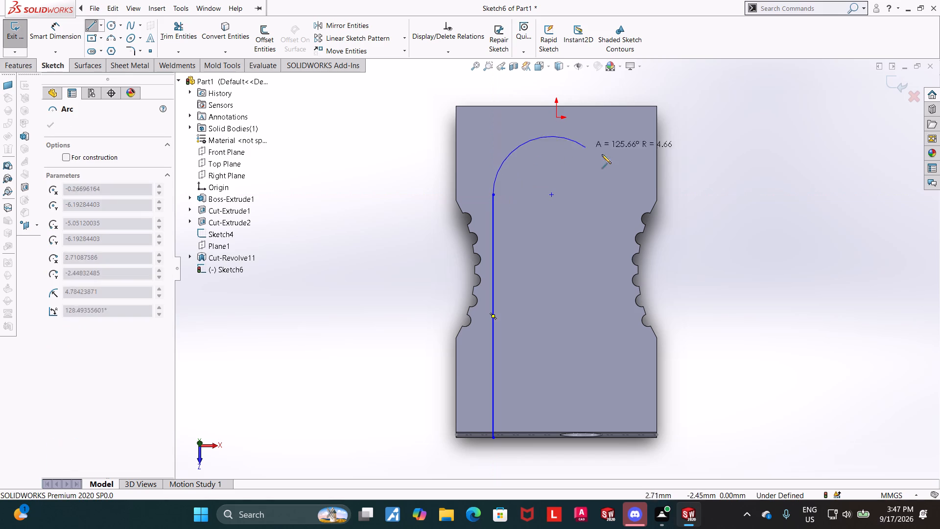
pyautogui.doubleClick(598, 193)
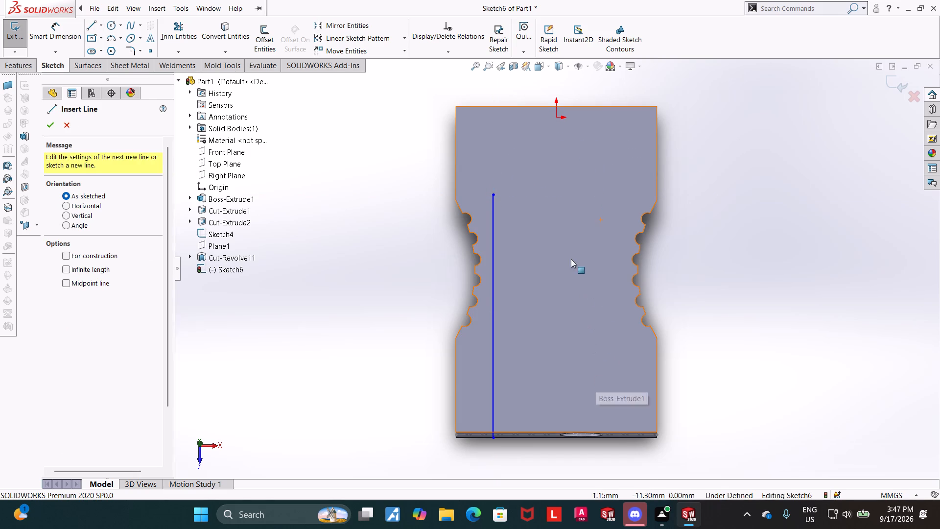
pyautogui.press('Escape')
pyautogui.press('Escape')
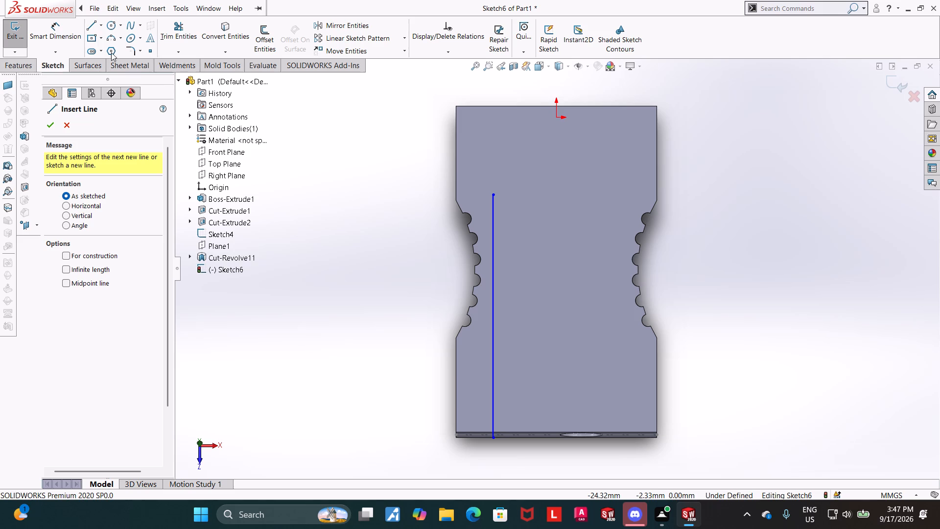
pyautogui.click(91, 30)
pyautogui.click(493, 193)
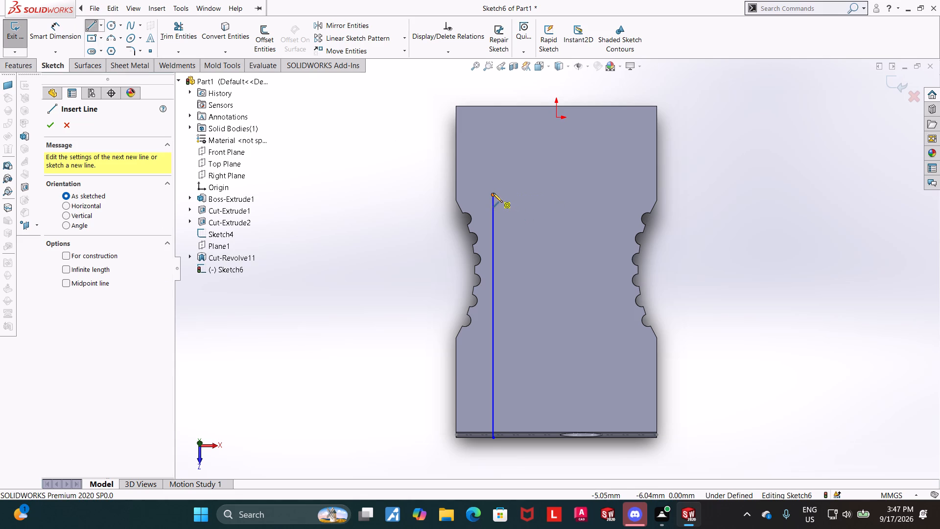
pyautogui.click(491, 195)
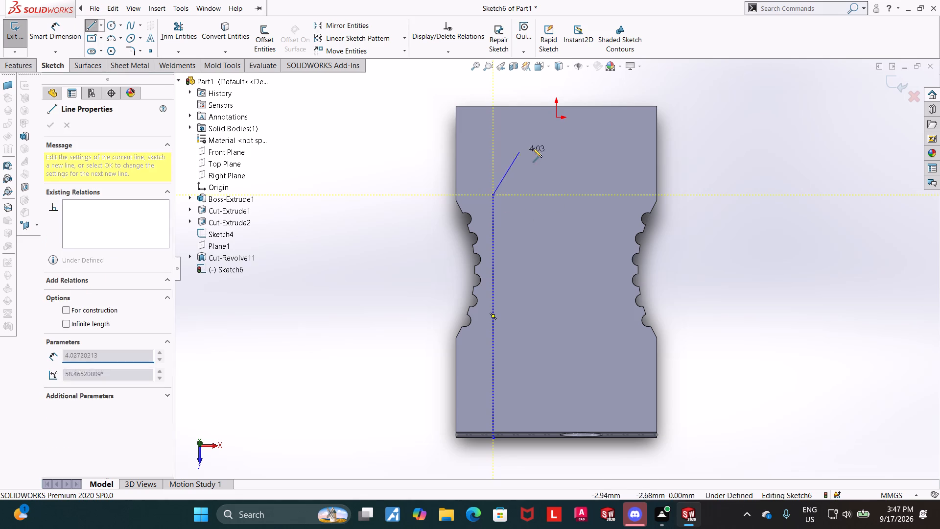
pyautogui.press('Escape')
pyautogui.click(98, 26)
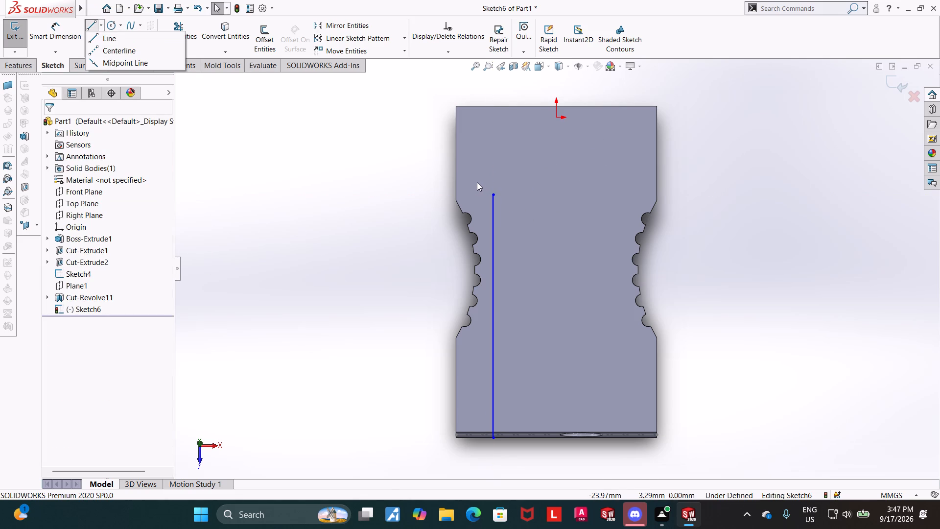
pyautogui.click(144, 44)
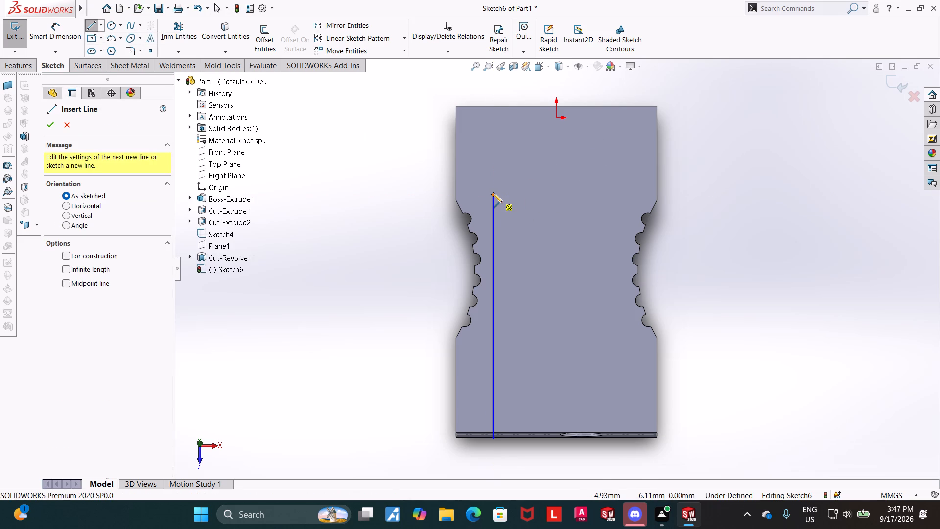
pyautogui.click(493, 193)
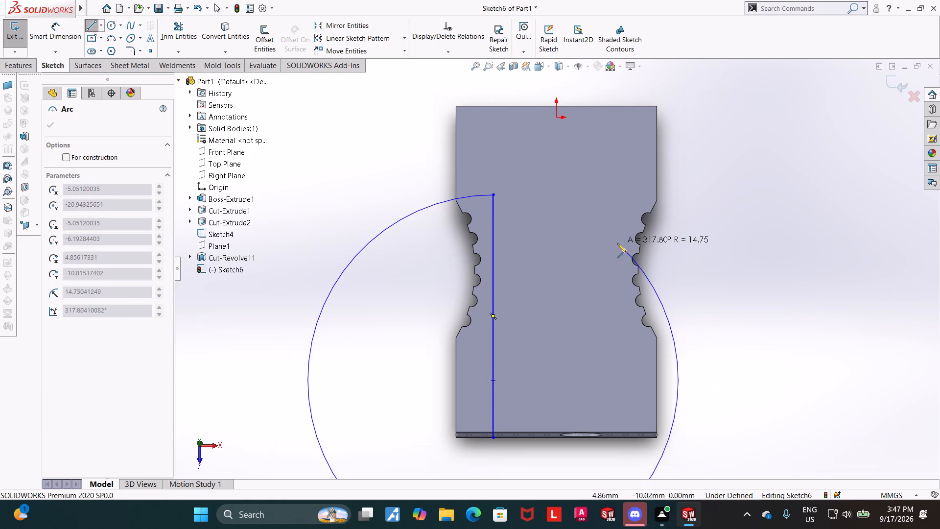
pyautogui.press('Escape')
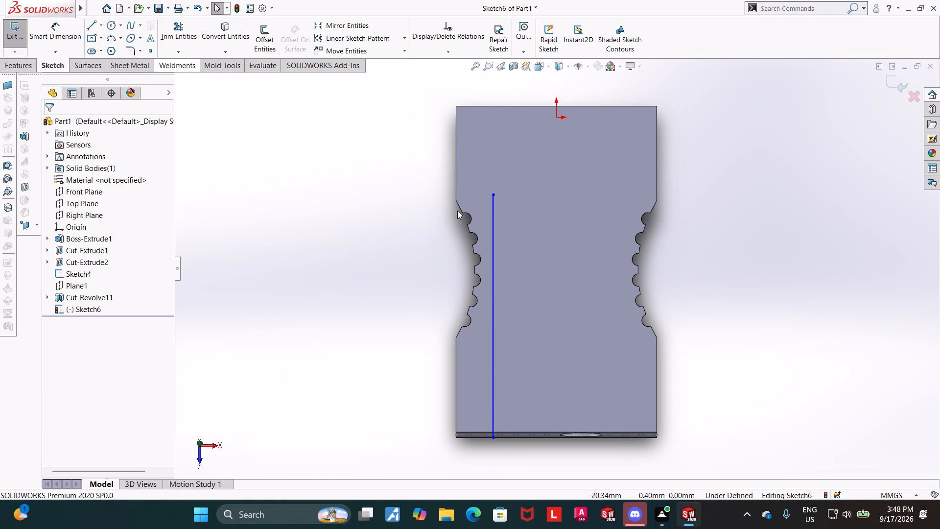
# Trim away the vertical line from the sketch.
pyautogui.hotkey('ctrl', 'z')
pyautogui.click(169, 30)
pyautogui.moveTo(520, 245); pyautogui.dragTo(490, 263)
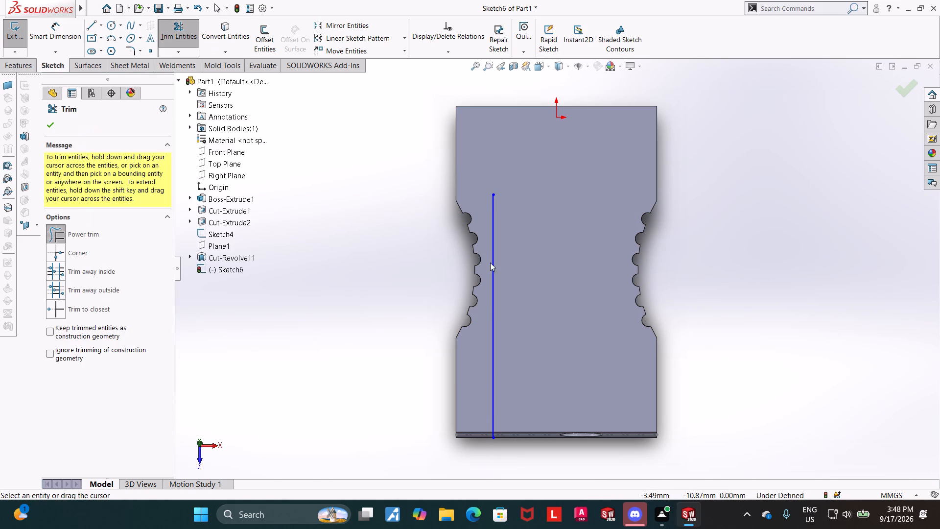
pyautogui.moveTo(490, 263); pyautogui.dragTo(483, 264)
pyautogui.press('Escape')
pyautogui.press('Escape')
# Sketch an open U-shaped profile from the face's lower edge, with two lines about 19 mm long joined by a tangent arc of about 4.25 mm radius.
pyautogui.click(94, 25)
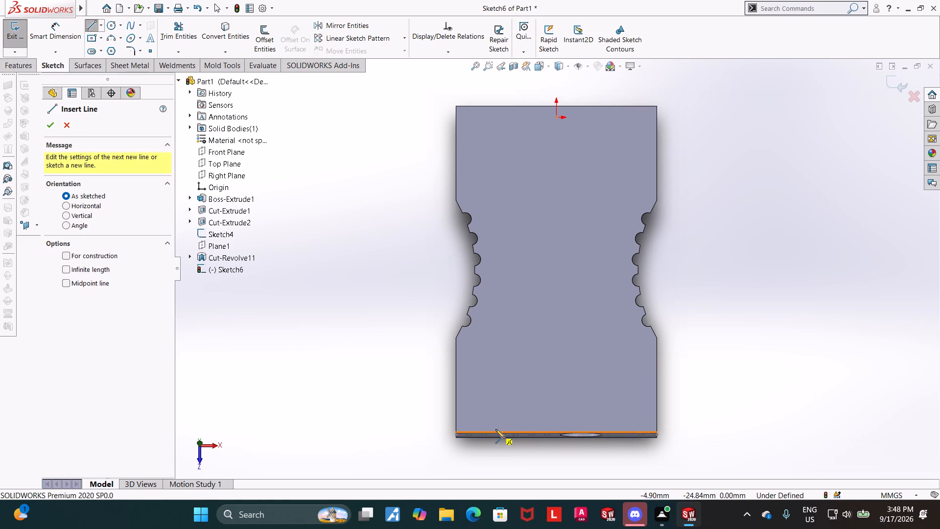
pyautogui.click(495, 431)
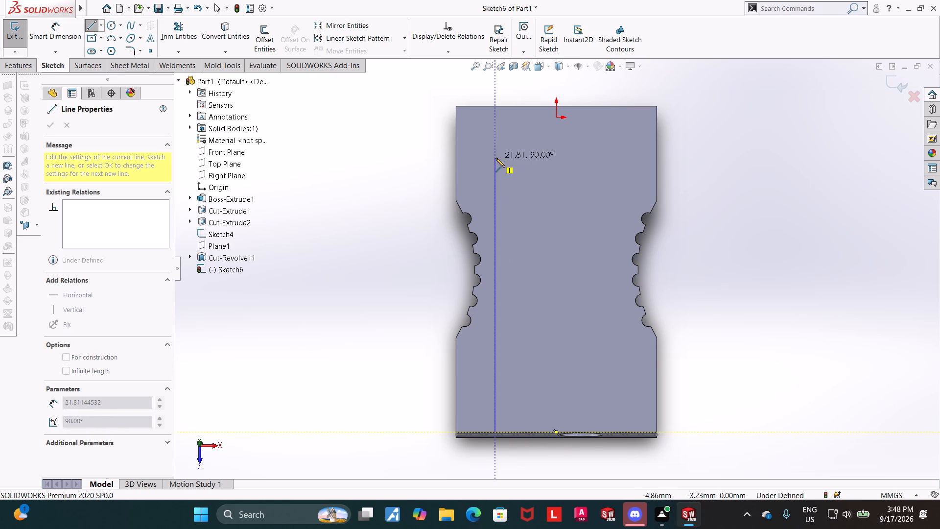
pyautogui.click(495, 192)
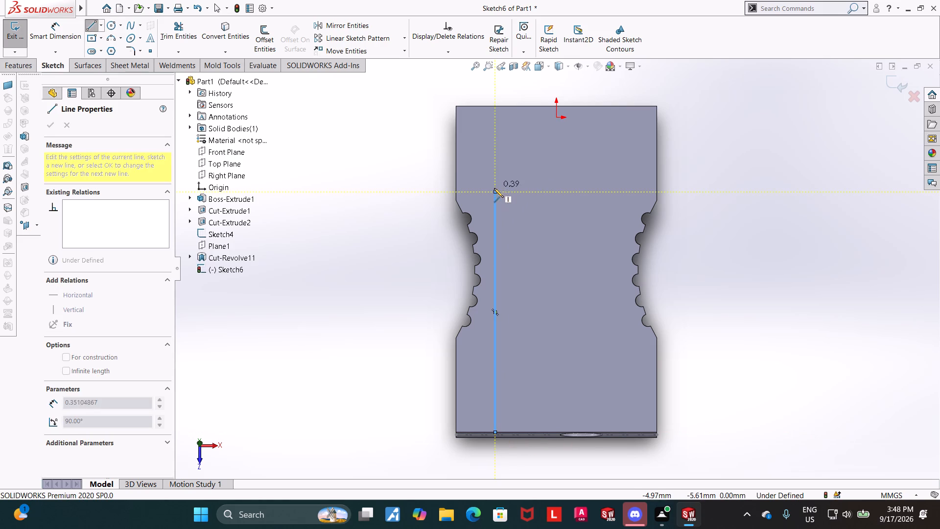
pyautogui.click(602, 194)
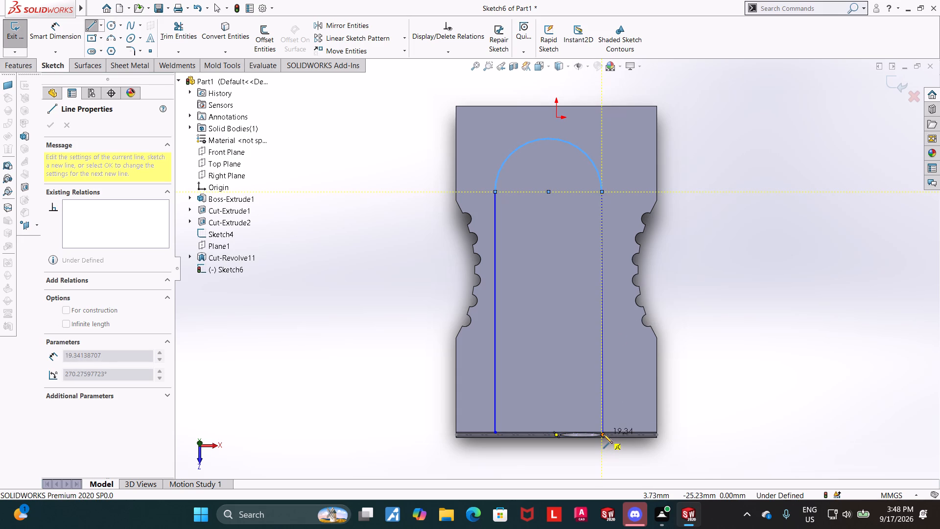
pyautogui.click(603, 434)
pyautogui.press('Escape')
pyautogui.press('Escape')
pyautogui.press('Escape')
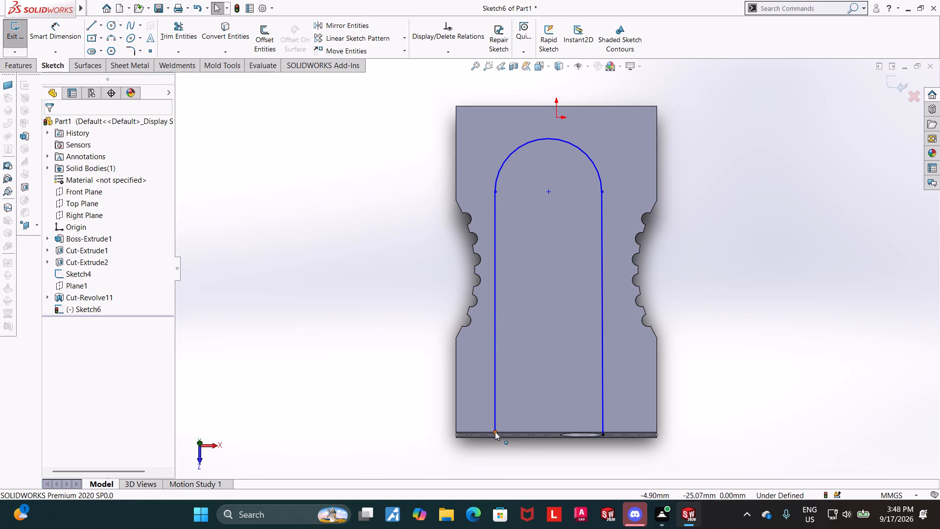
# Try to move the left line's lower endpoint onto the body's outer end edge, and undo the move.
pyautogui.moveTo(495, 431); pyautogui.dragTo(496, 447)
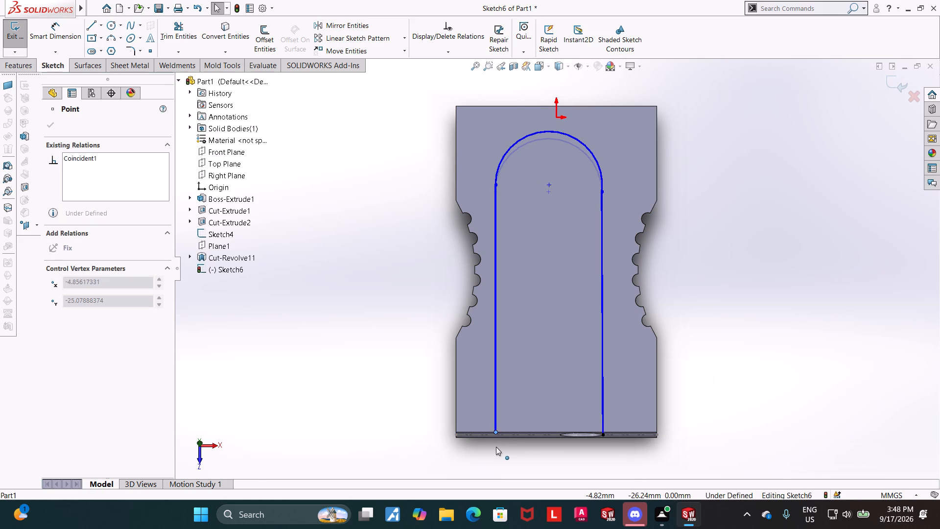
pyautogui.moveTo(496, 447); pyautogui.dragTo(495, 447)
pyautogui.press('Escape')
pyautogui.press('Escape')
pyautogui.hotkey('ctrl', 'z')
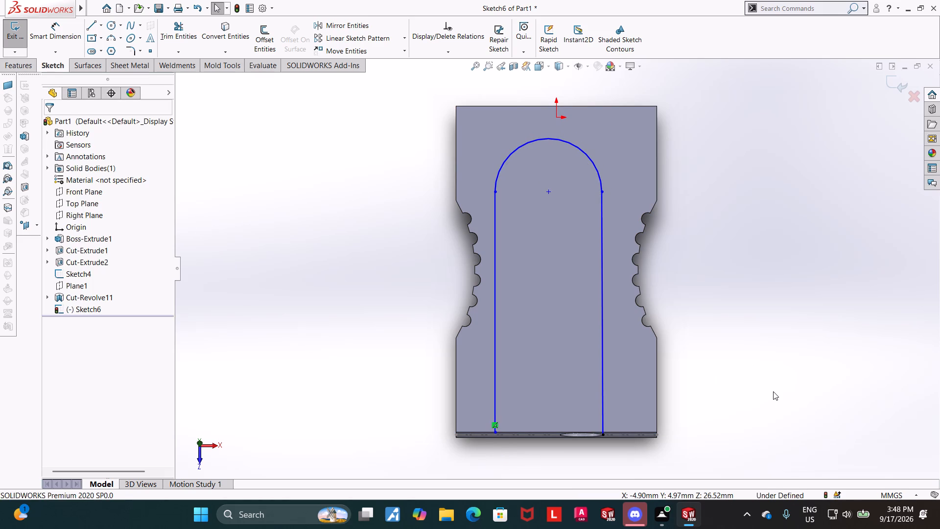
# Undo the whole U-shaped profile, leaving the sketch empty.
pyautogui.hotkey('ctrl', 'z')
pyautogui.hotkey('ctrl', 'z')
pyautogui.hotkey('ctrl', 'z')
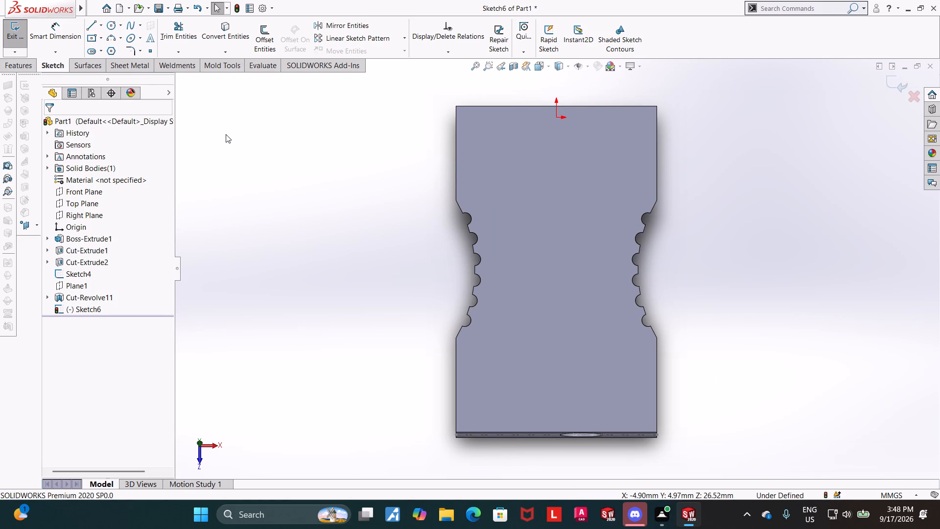
# Sketch an open U-shaped profile from the face's lower edge, with two vertical lines about 20 mm long joined by a tangent arc of about 5.1 mm radius.
pyautogui.click(94, 25)
pyautogui.click(489, 438)
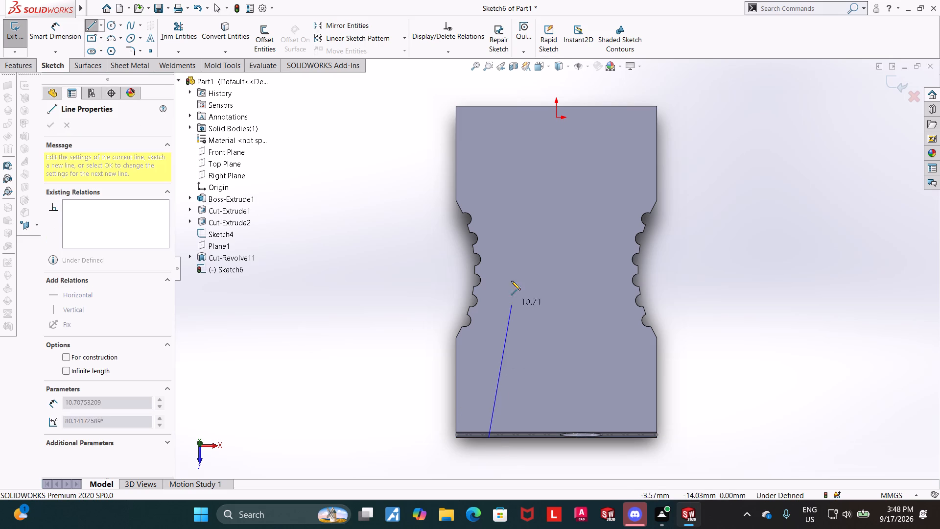
pyautogui.click(488, 184)
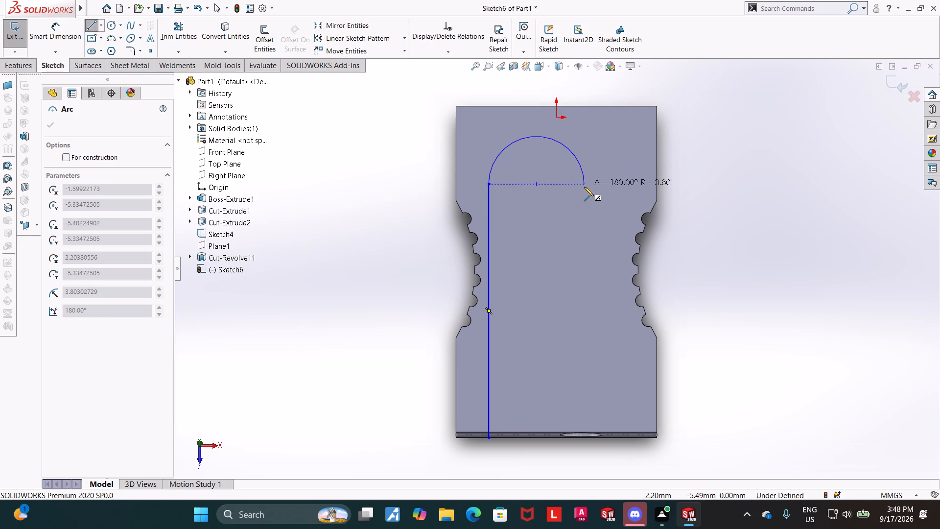
pyautogui.click(616, 185)
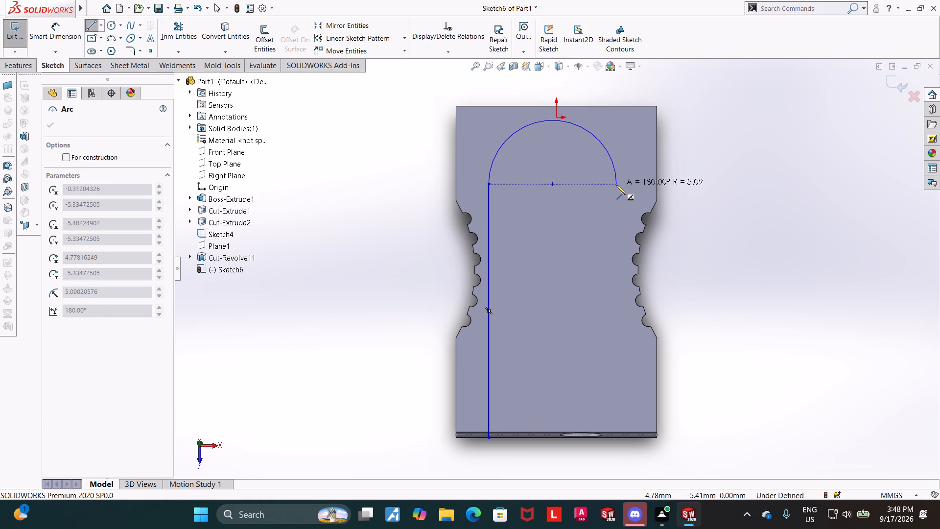
pyautogui.click(615, 438)
pyautogui.press('Escape')
pyautogui.press('Escape')
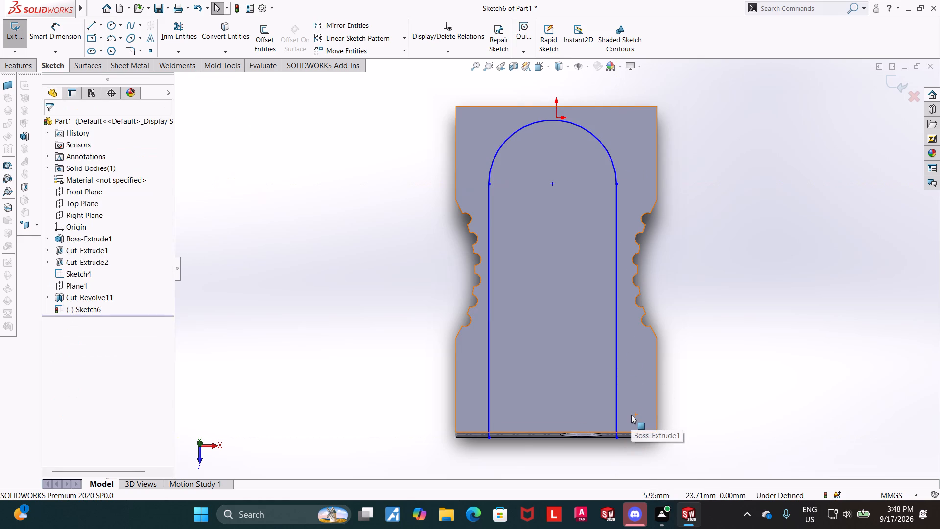
pyautogui.press('Escape')
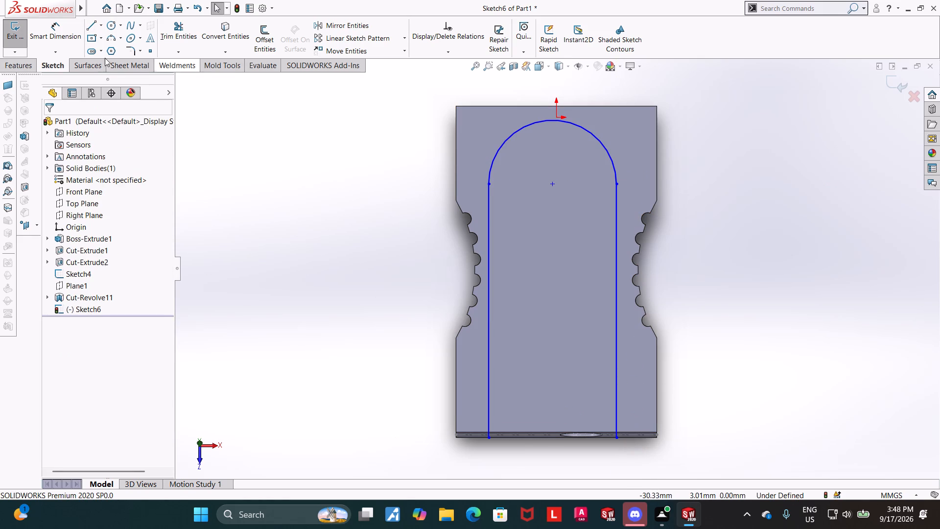
# Dimension the spacing between the profile's two vertical lines as 7 mm.
pyautogui.click(59, 37)
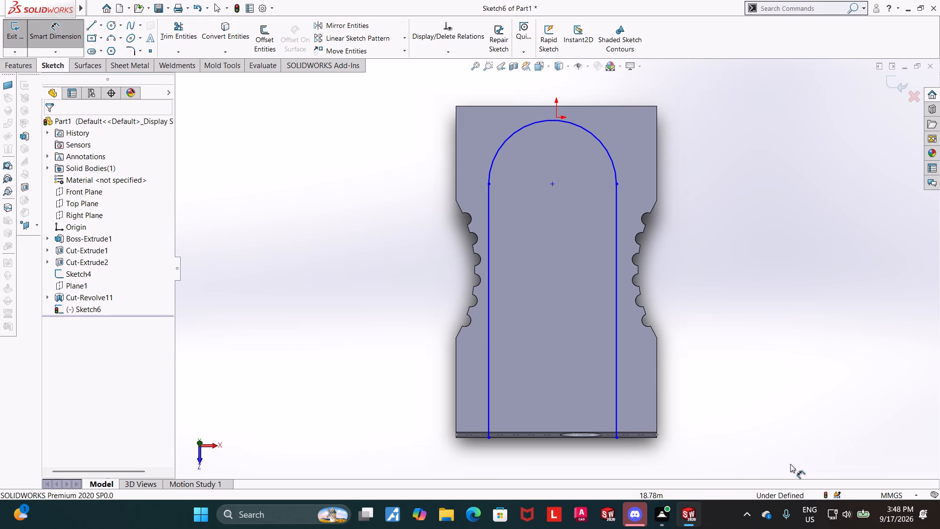
pyautogui.click(489, 384)
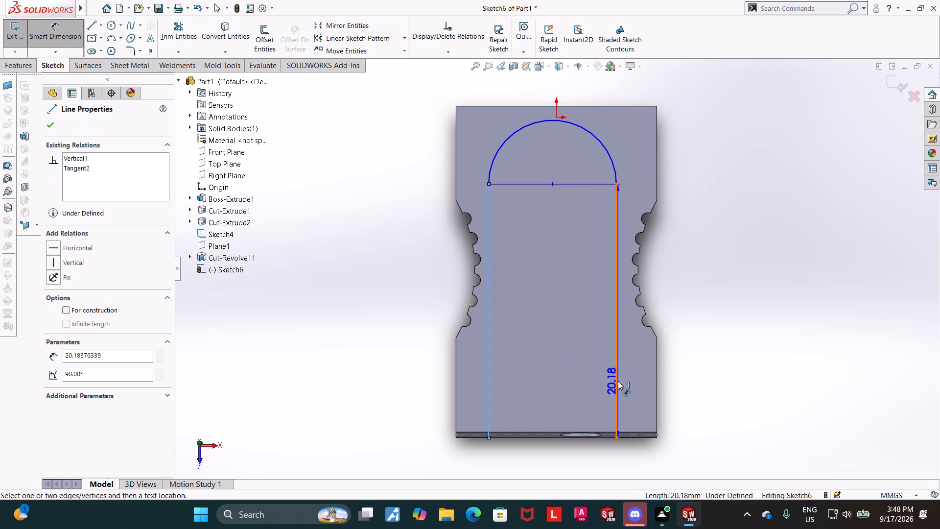
pyautogui.click(618, 381)
pyautogui.click(527, 461)
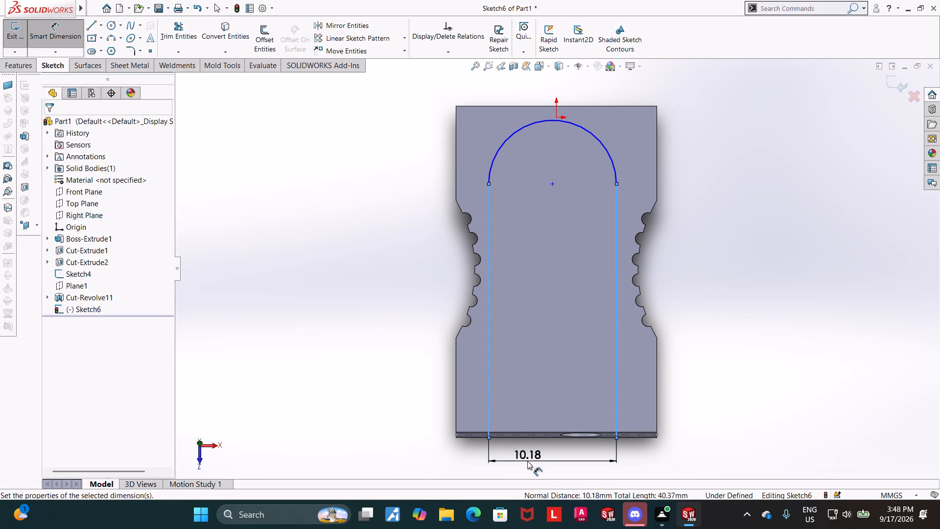
pyautogui.press('7')
pyautogui.press('Return')
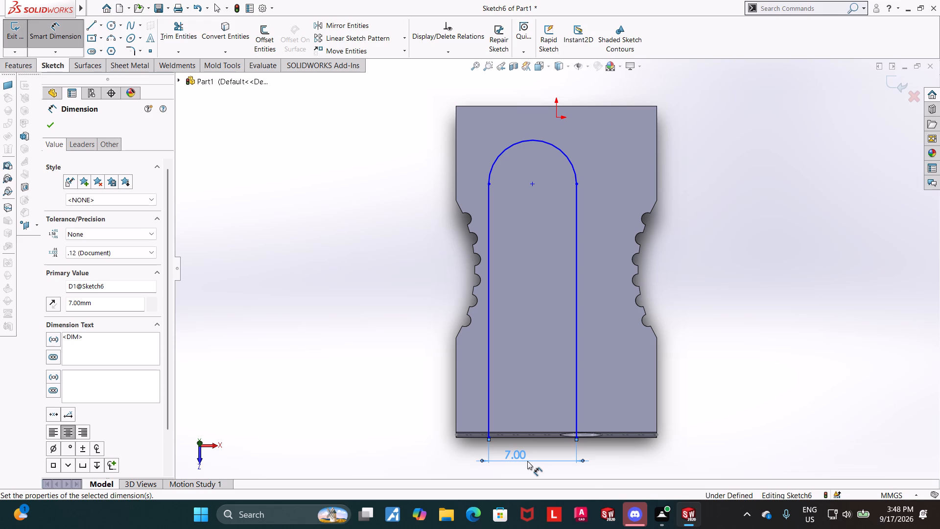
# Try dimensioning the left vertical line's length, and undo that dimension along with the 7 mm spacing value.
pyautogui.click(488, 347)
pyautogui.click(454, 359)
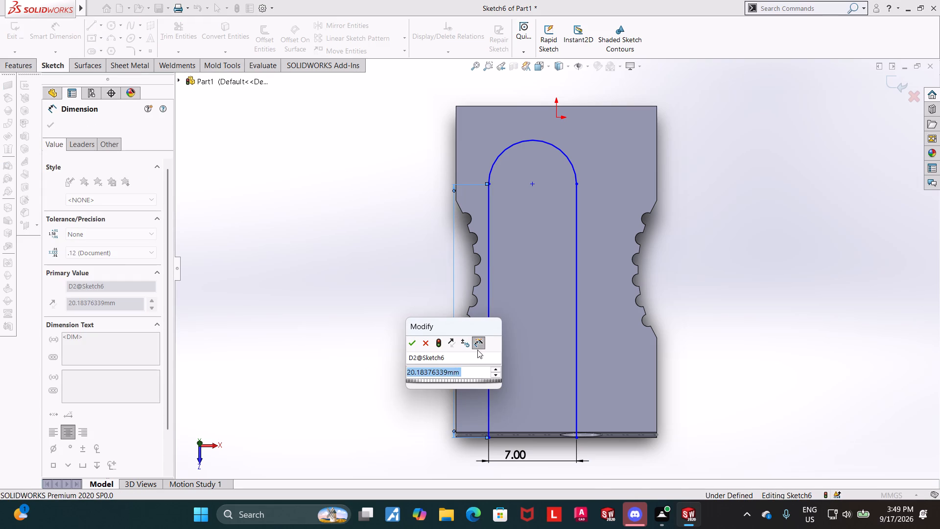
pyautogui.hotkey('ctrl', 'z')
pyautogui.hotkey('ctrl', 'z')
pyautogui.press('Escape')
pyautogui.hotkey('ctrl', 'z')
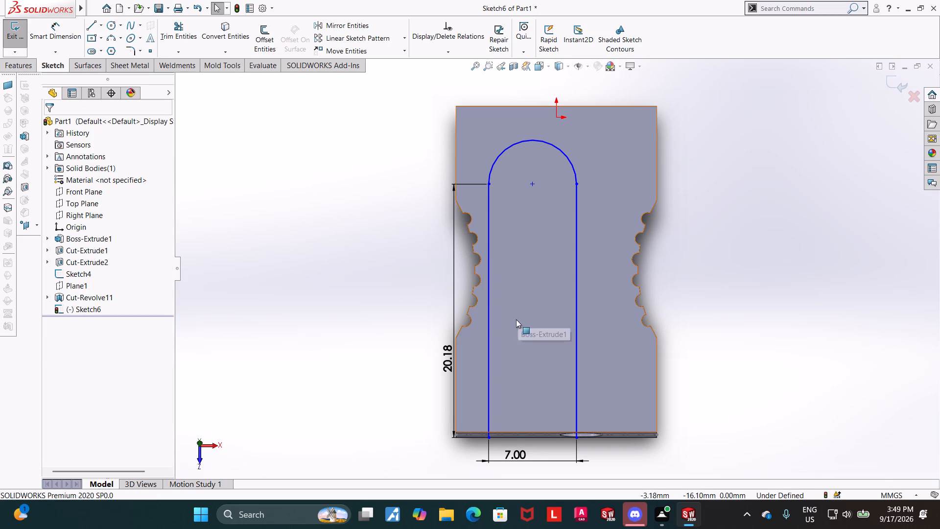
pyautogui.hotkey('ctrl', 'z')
# Dimension the left vertical line 2.3 mm from the body's left side edge.
pyautogui.click(58, 43)
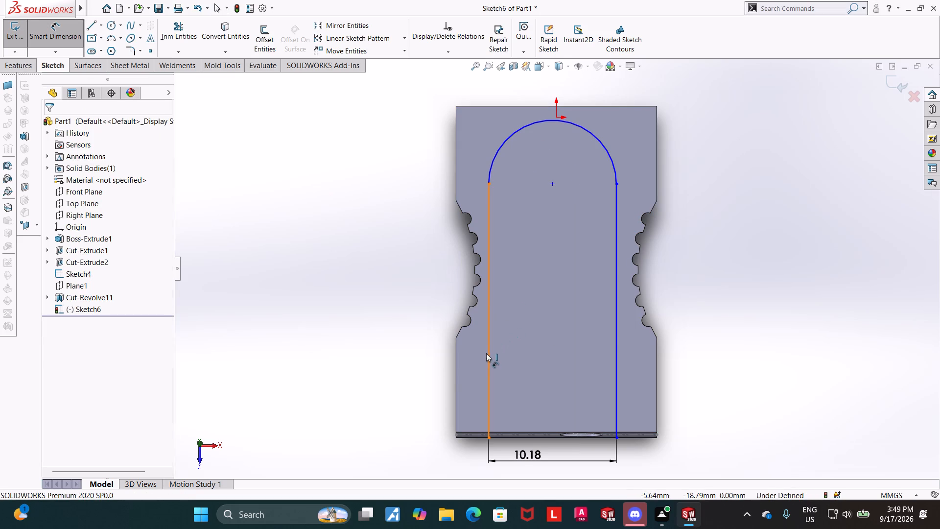
pyautogui.click(486, 353)
pyautogui.click(456, 370)
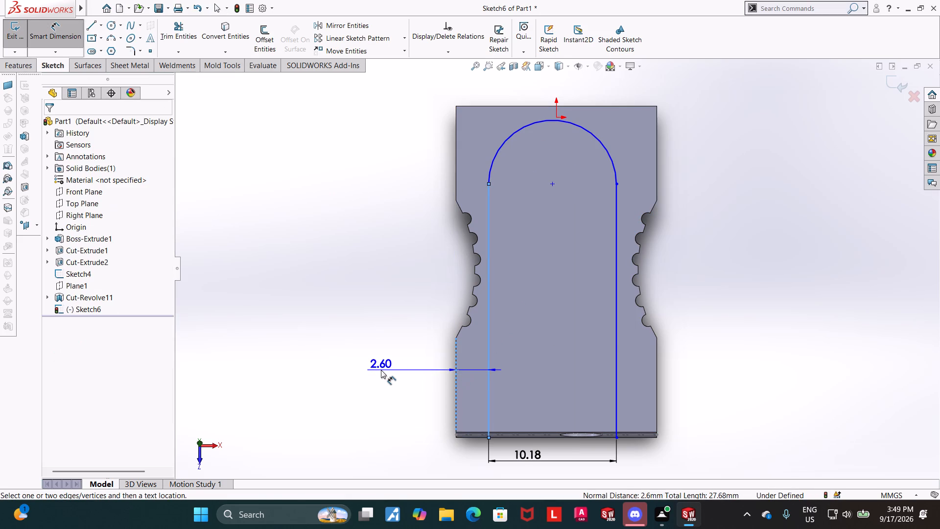
pyautogui.click(381, 370)
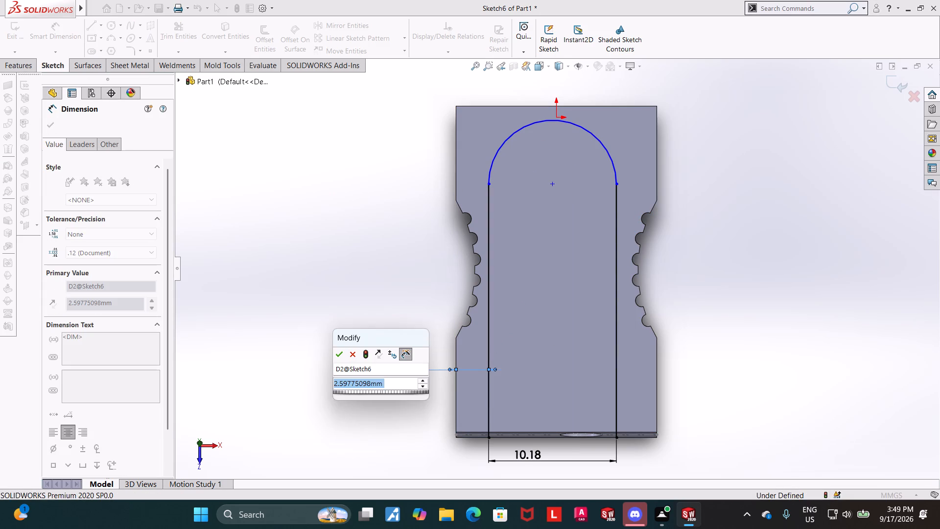
pyautogui.write('2.3')
pyautogui.press('Return')
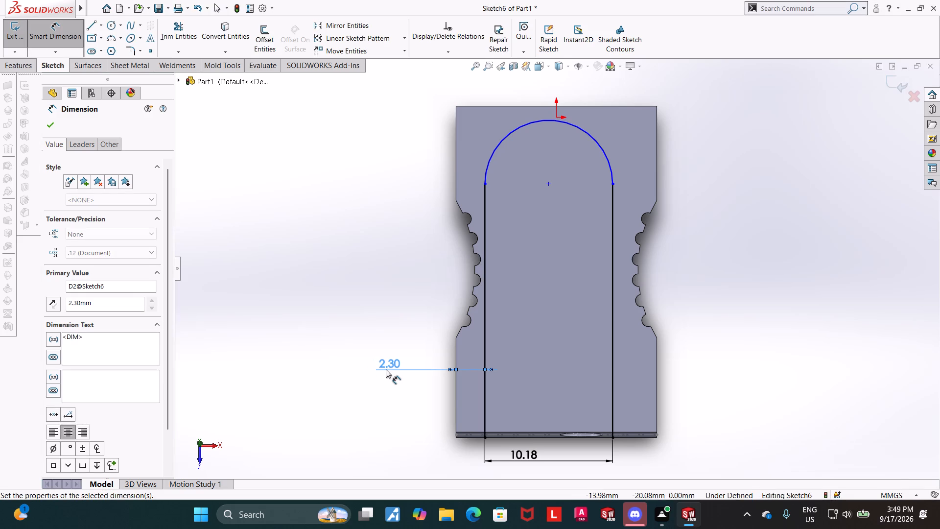
pyautogui.press('Escape')
# Set the spacing between the profile's two vertical lines to 7 mm.
pyautogui.doubleClick(527, 455)
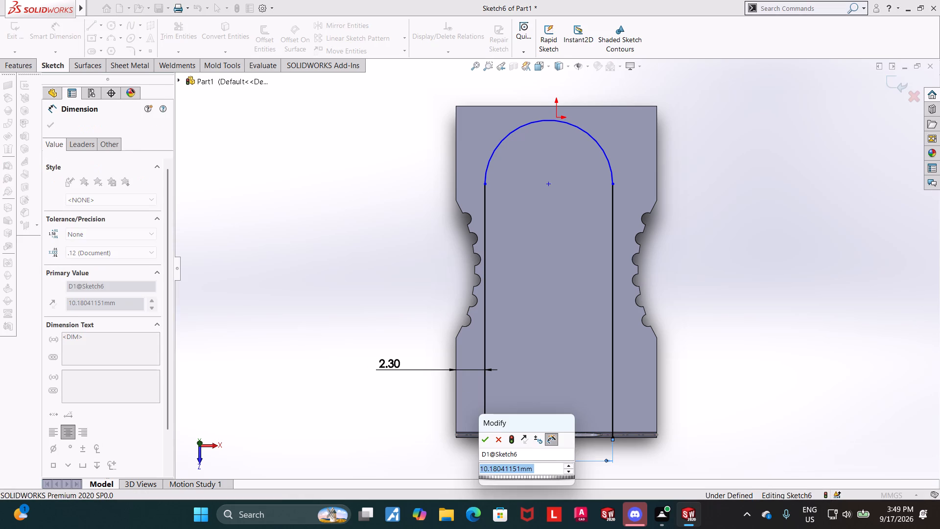
pyautogui.press('7')
pyautogui.press('Return')
pyautogui.press('Escape')
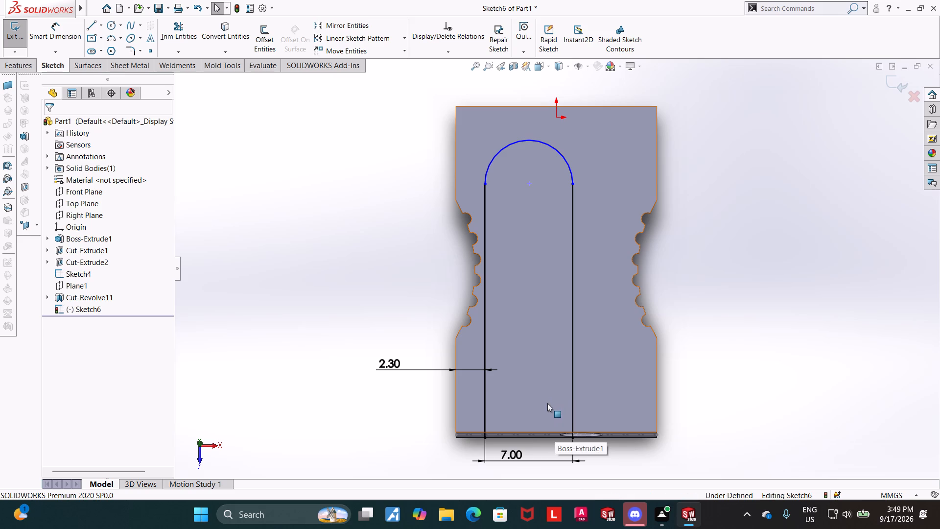
pyautogui.press('Escape')
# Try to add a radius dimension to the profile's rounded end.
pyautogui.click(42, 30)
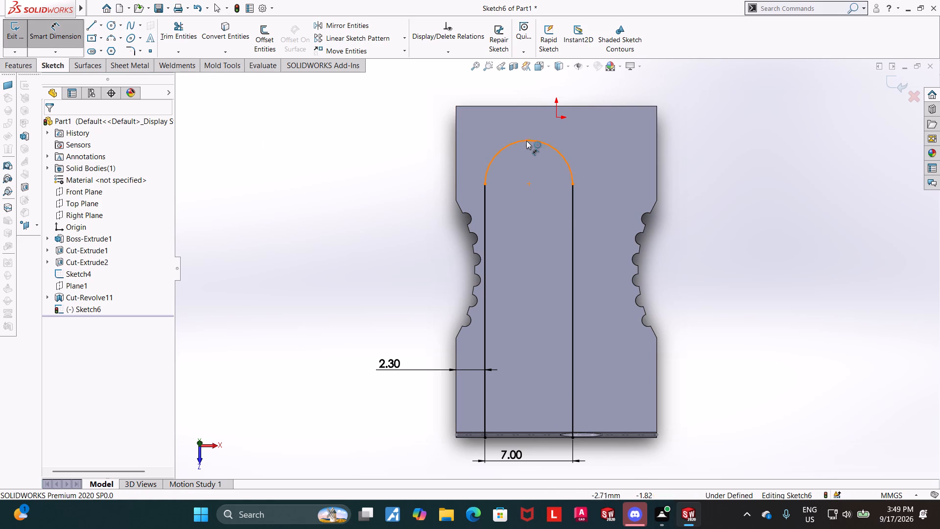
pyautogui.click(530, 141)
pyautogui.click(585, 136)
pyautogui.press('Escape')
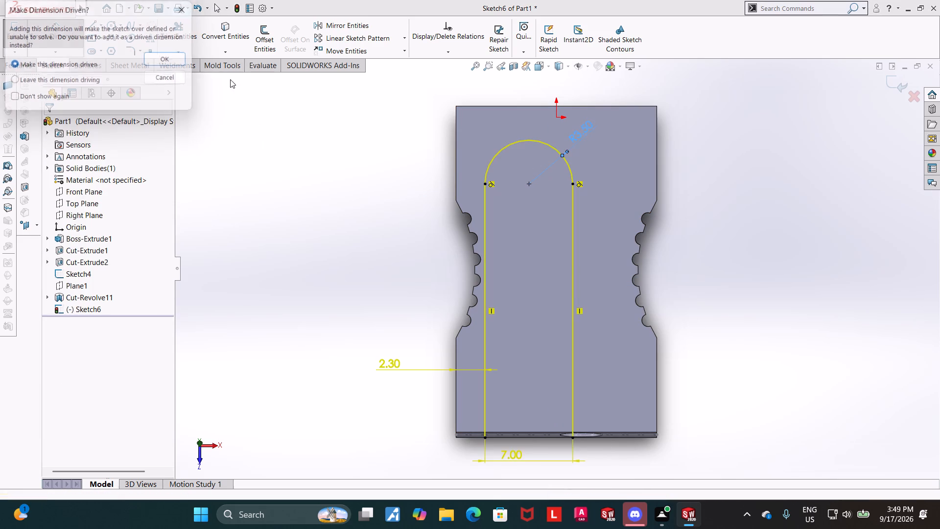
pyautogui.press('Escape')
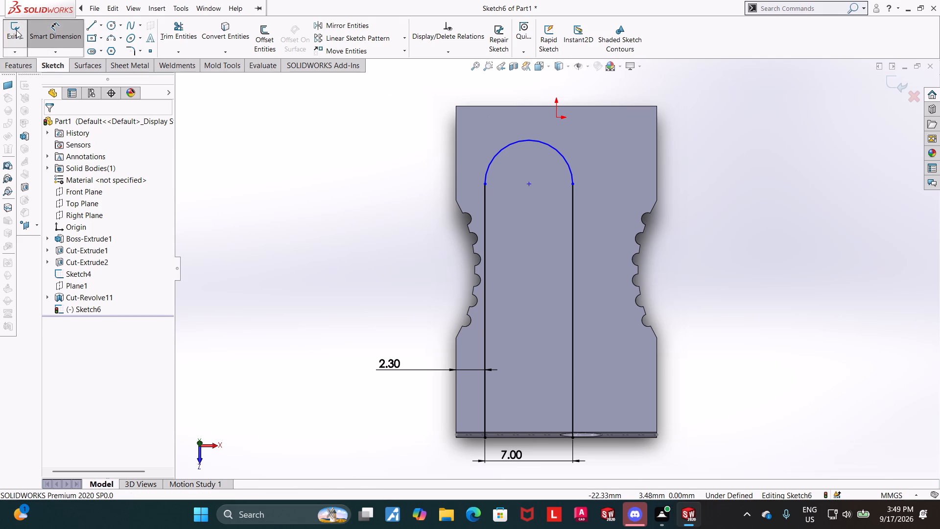
# Dimension the topmost point of the profile's arc 1.4 mm from the body's upper edge.
pyautogui.rightClick(530, 139)
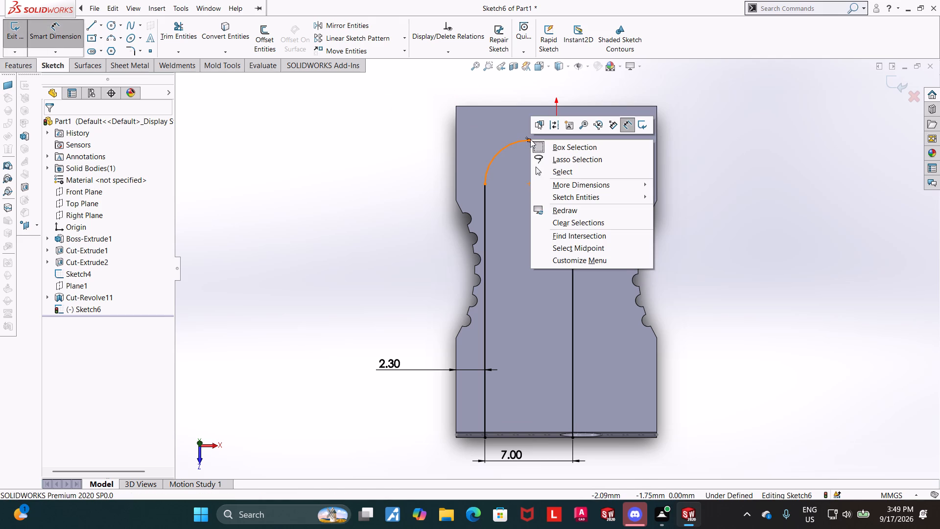
pyautogui.press('Escape')
pyautogui.doubleClick(529, 140)
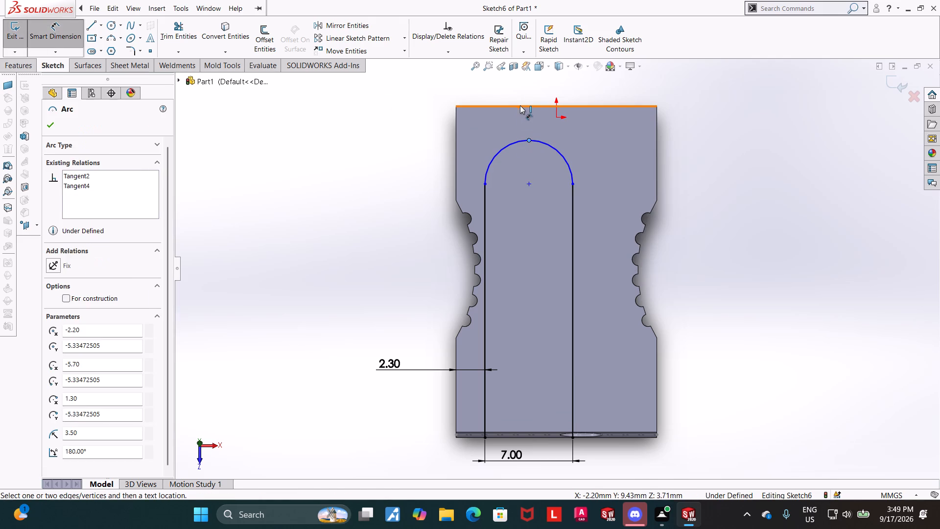
pyautogui.click(520, 105)
pyautogui.click(414, 130)
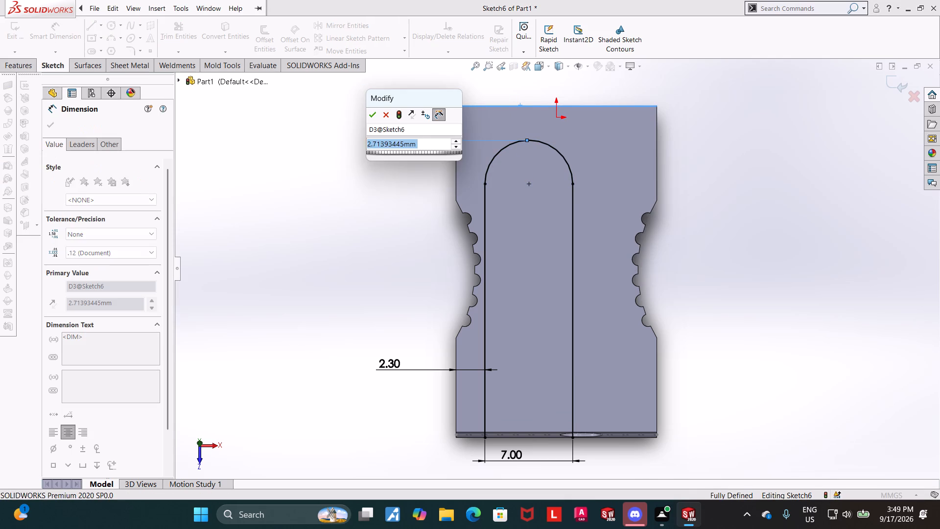
pyautogui.write('1.5')
pyautogui.press('BackSpace')
pyautogui.press('4')
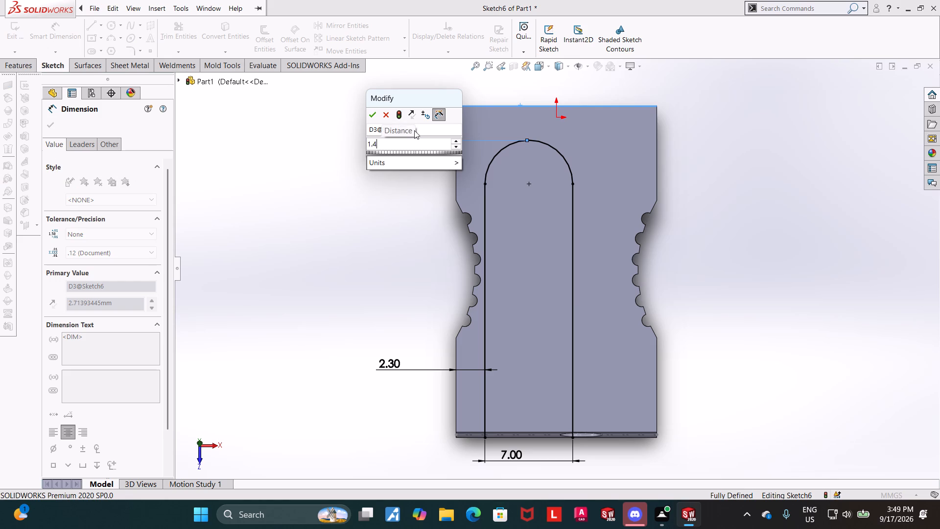
pyautogui.press('Return')
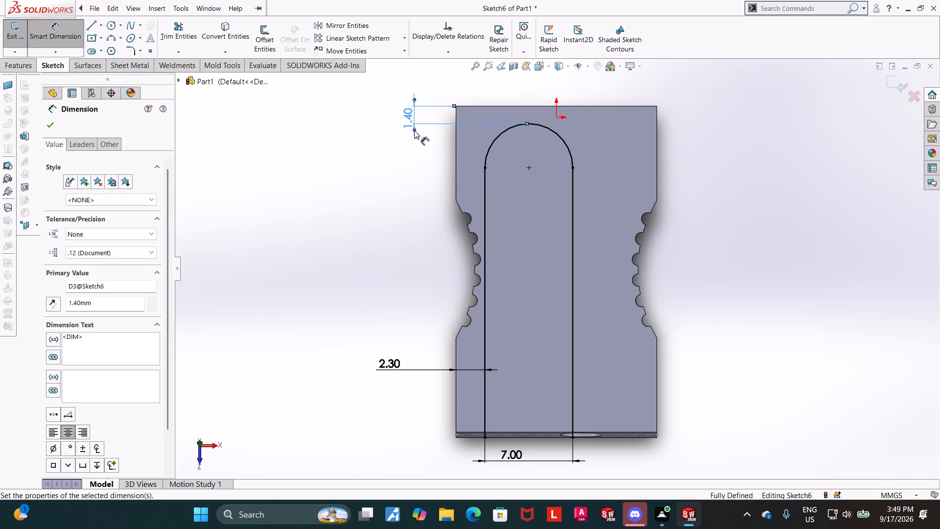
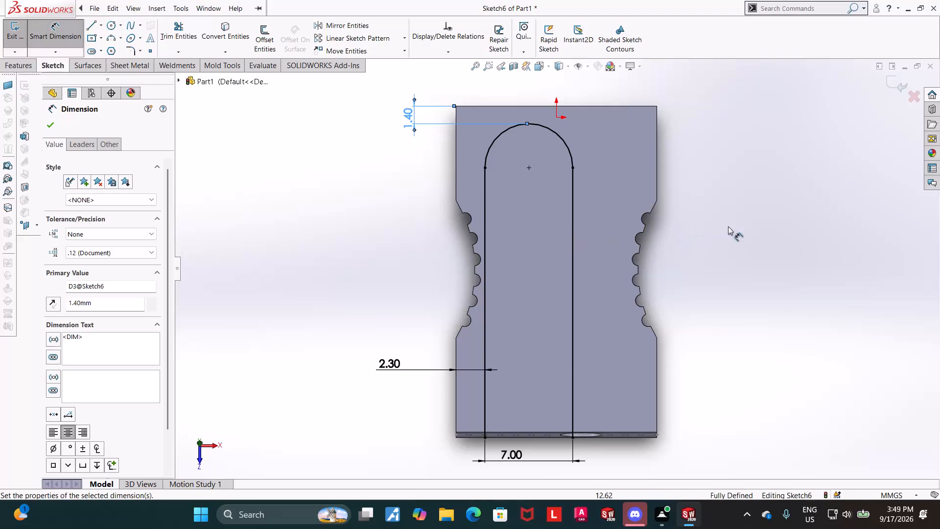
# Flip the normal of Plane1, the plane carrying the bore sketch, and leave the profile sketch.
pyautogui.press('Escape')
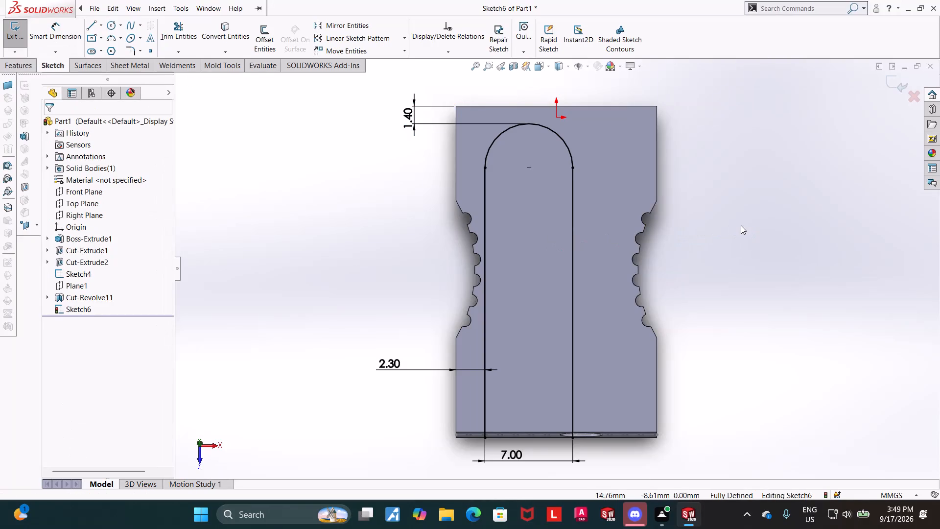
pyautogui.moveTo(740, 225); pyautogui.dragTo(735, 194, button='middle')
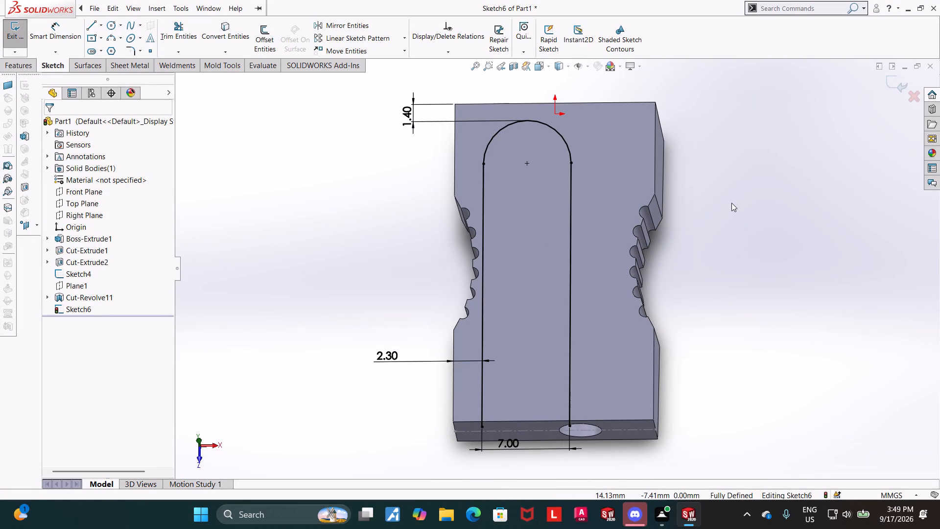
pyautogui.moveTo(750, 211); pyautogui.dragTo(751, 152, button='middle')
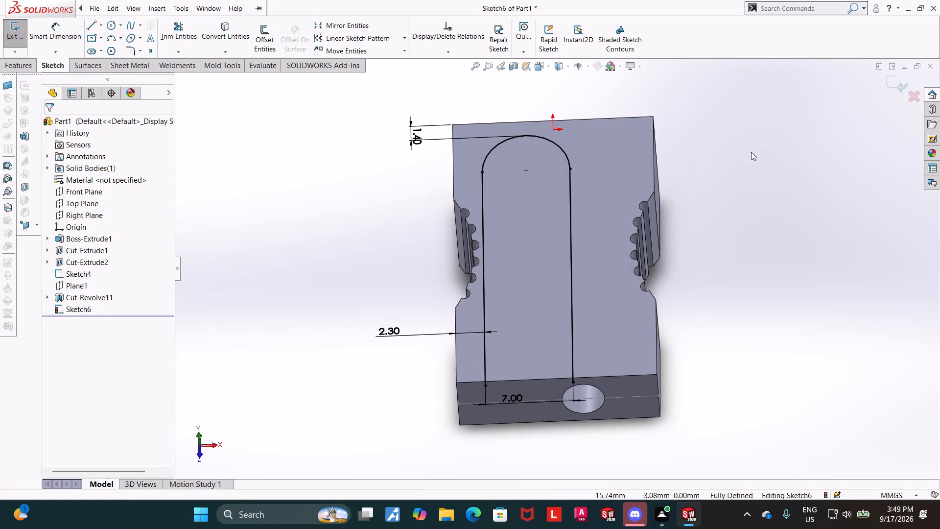
pyautogui.click(76, 284)
pyautogui.moveTo(801, 257); pyautogui.dragTo(806, 284, button='middle')
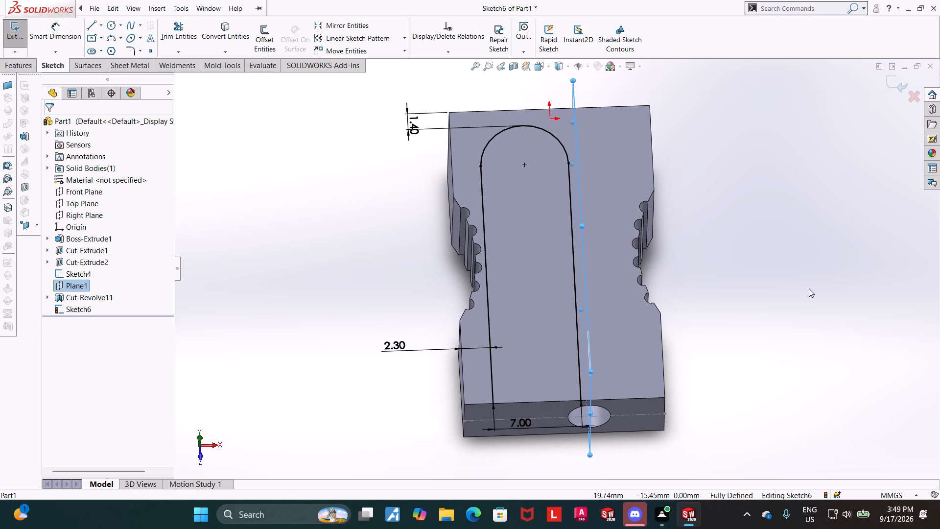
pyautogui.moveTo(815, 287); pyautogui.dragTo(814, 288, button='middle')
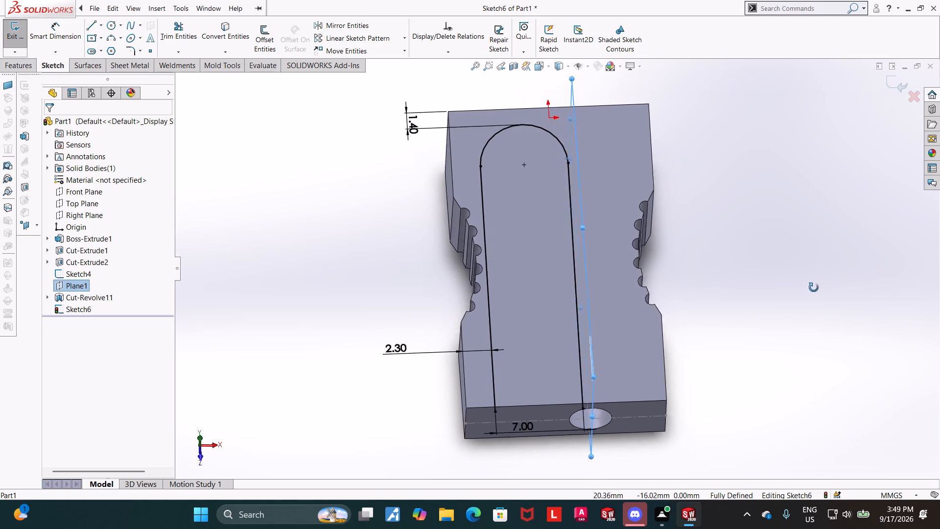
pyautogui.moveTo(814, 288); pyautogui.dragTo(778, 161, button='middle')
pyautogui.moveTo(778, 160); pyautogui.dragTo(779, 165, button='middle')
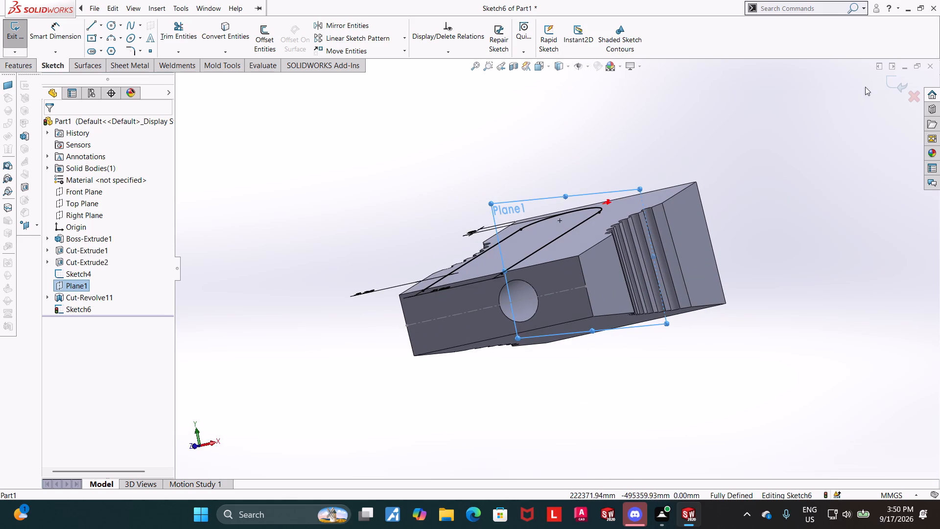
pyautogui.moveTo(812, 158); pyautogui.dragTo(827, 232, button='middle')
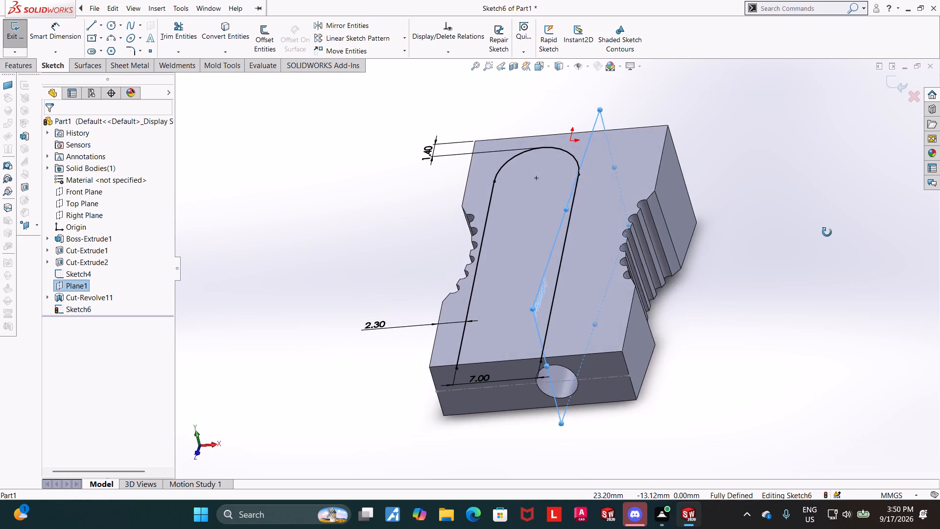
pyautogui.moveTo(827, 232); pyautogui.dragTo(842, 243, button='middle')
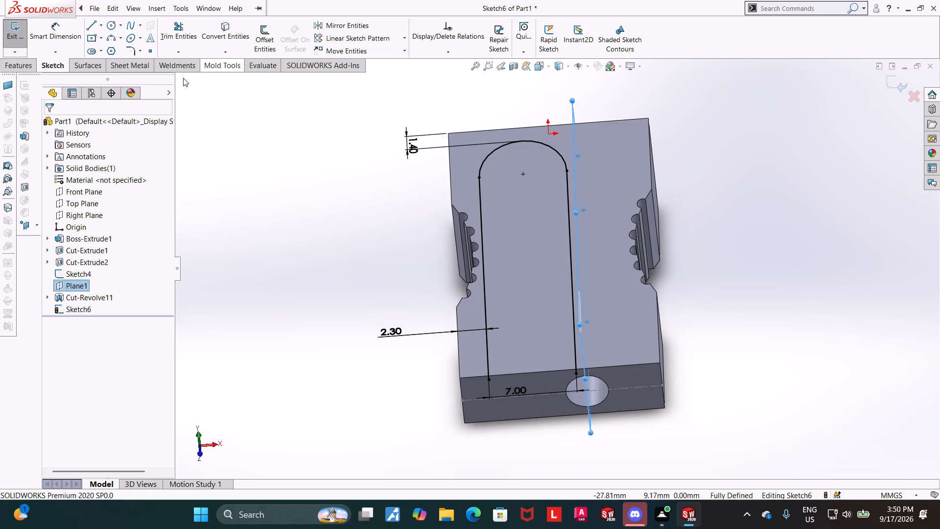
pyautogui.click(74, 286)
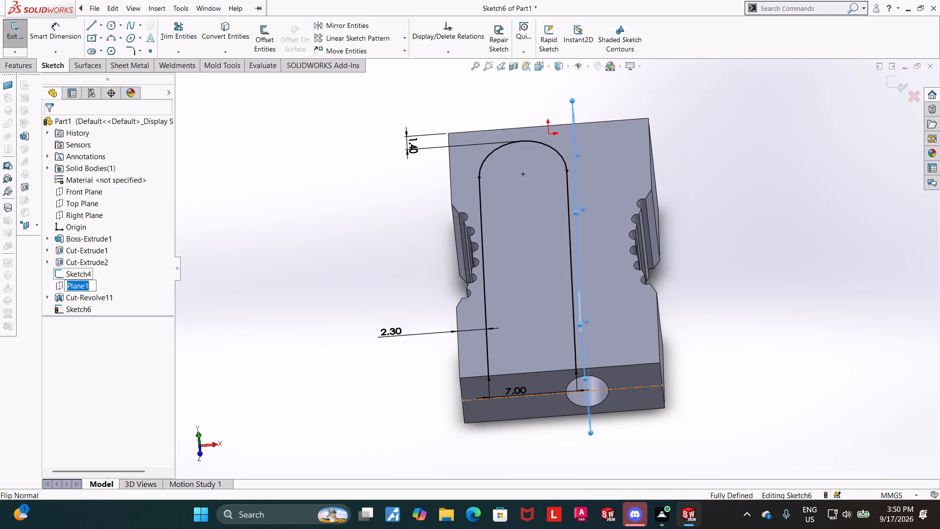
pyautogui.click(237, 272)
pyautogui.click(84, 286)
pyautogui.click(91, 258)
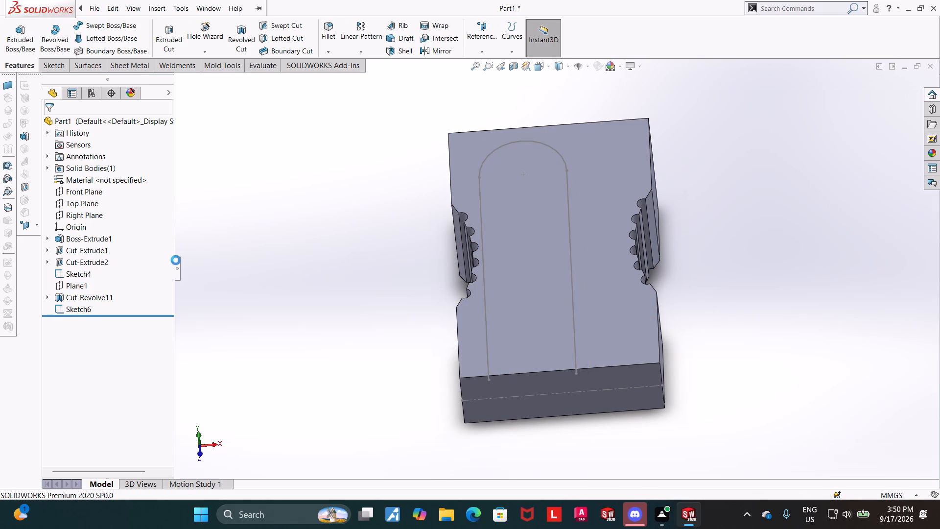
# Reopen the round-ended profile sketch, close its open lower end with a 7 mm line between the two vertical lines, and exit the sketch.
pyautogui.click(79, 307)
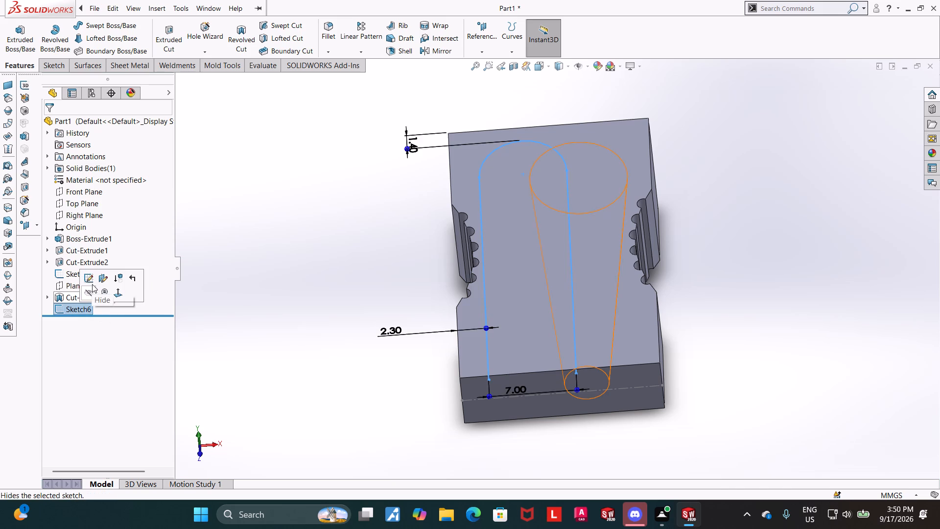
pyautogui.click(93, 282)
pyautogui.click(83, 310)
pyautogui.click(106, 296)
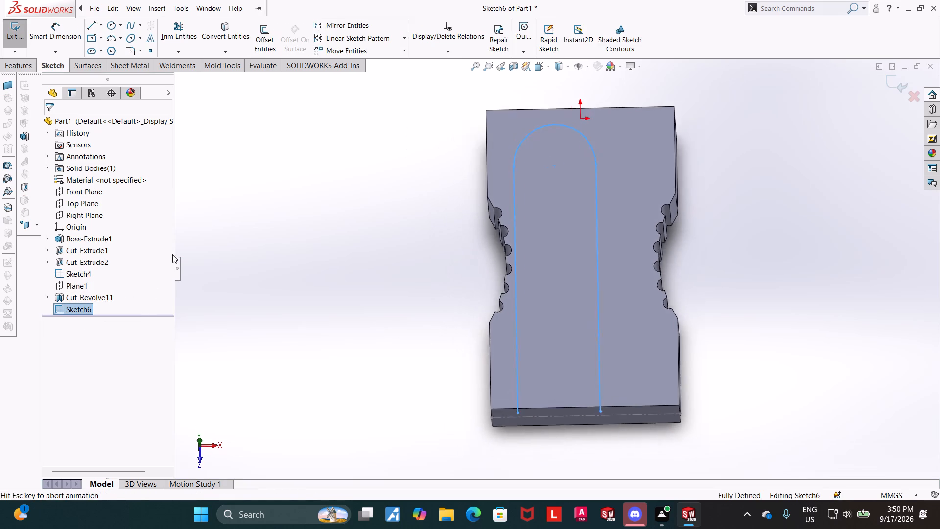
pyautogui.click(94, 24)
pyautogui.click(528, 409)
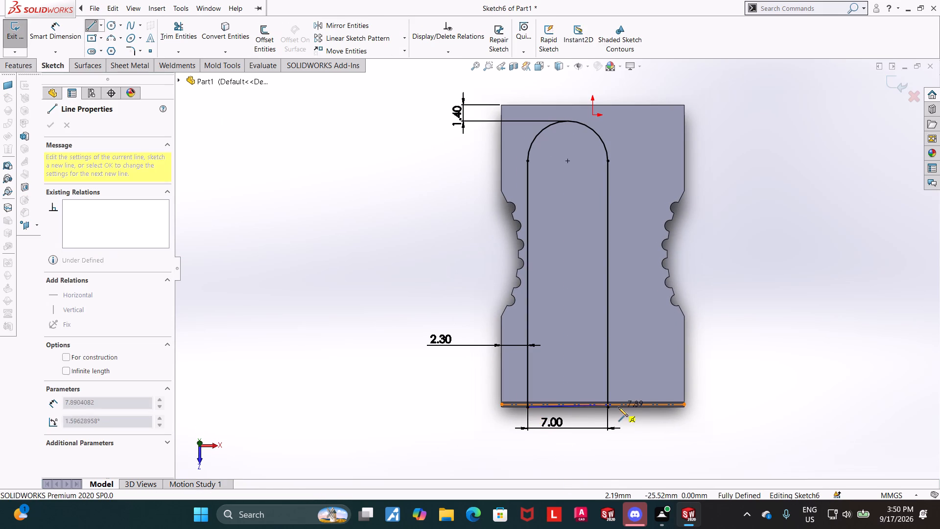
pyautogui.click(610, 409)
pyautogui.press('Escape')
pyautogui.press('Escape')
pyautogui.press('Escape')
pyautogui.press('Escape')
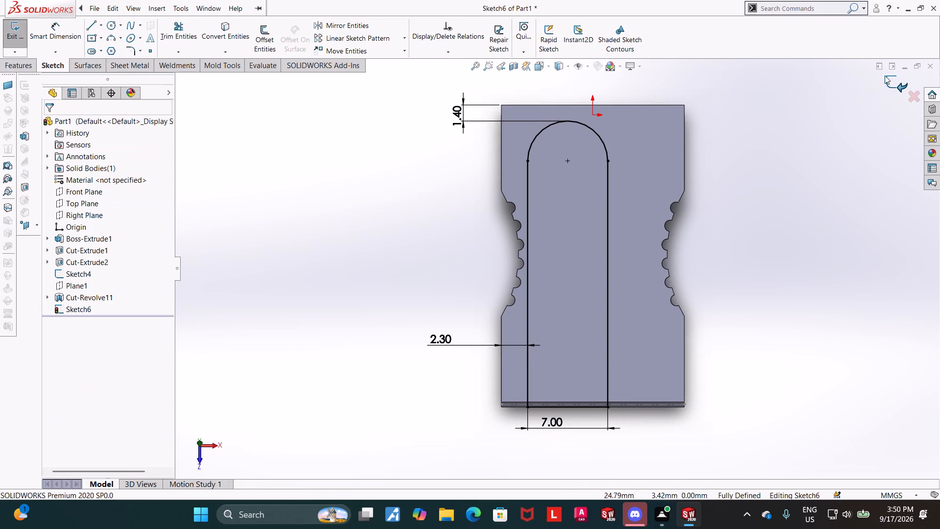
pyautogui.click(891, 79)
# Cut-extrude the closed round-ended profile into the broad face with a blind depth of 1.2 mm.
pyautogui.moveTo(772, 213); pyautogui.dragTo(749, 150, button='middle')
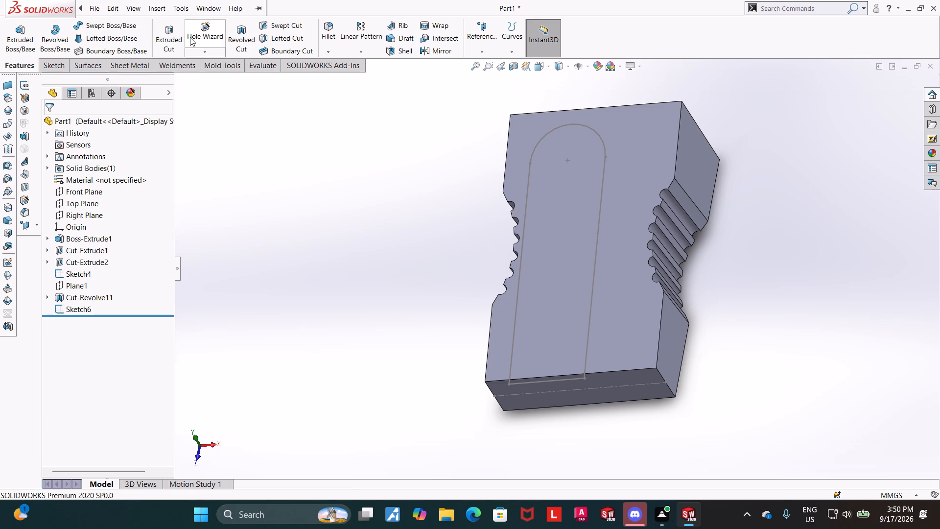
pyautogui.click(174, 33)
pyautogui.moveTo(263, 195); pyautogui.dragTo(257, 205, button='middle')
pyautogui.click(176, 79)
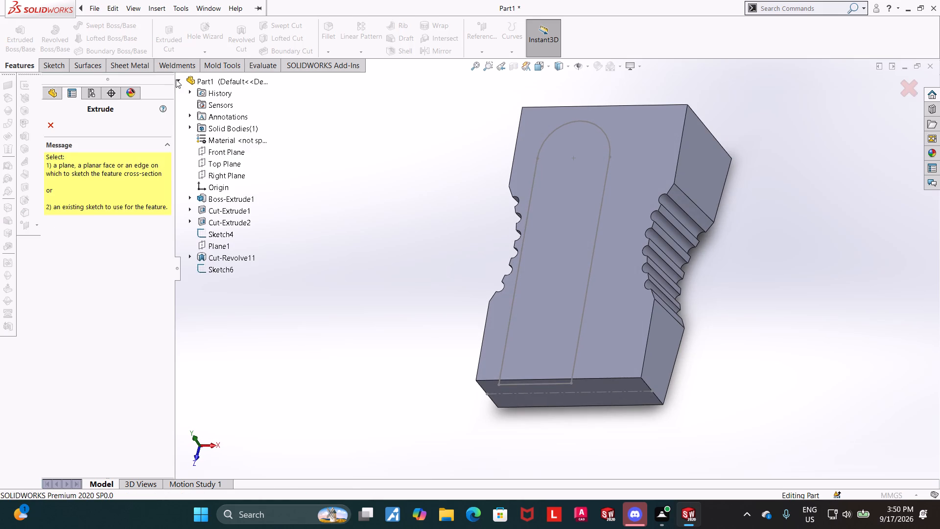
pyautogui.click(207, 269)
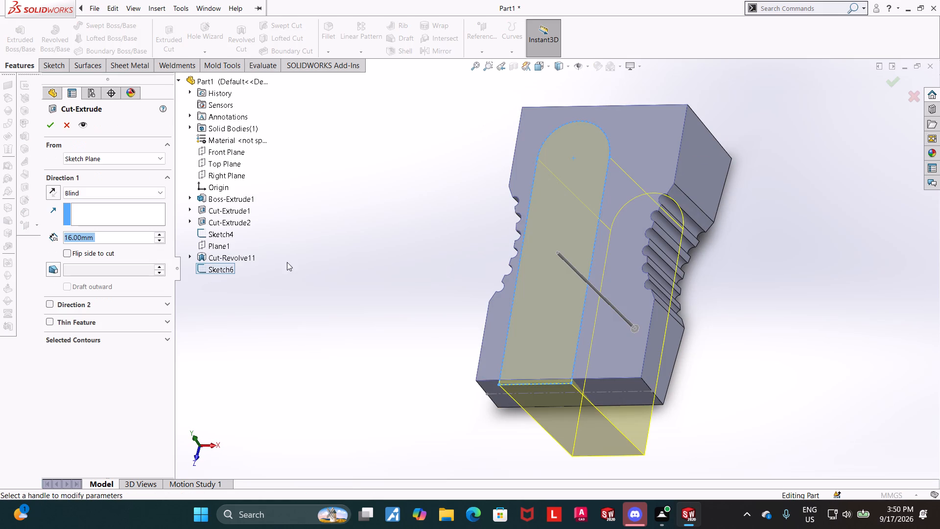
pyautogui.write('1.2')
pyautogui.press('Return')
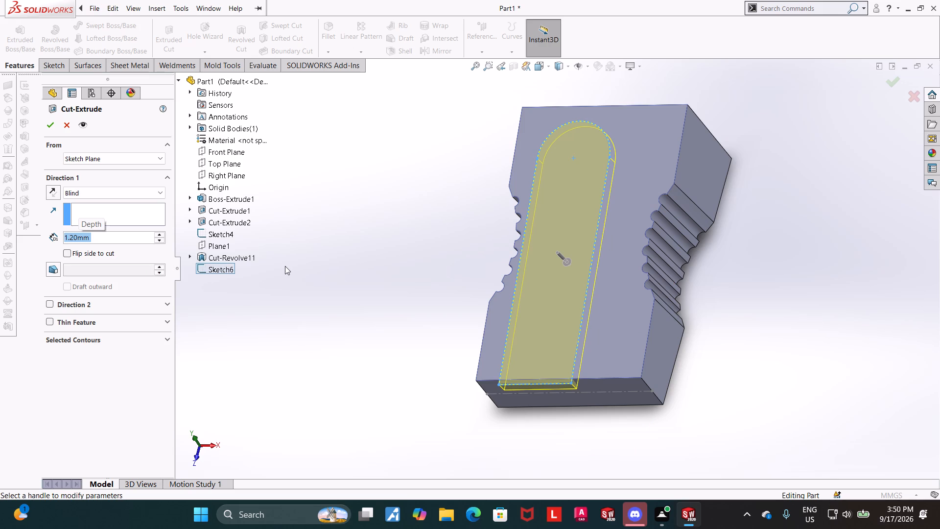
pyautogui.click(49, 128)
pyautogui.moveTo(343, 243); pyautogui.dragTo(352, 239, button='middle')
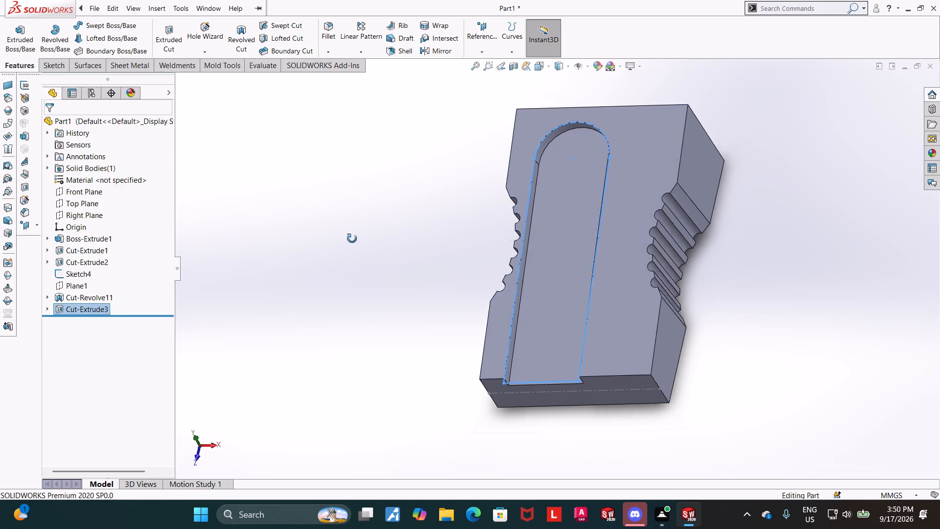
pyautogui.moveTo(352, 239); pyautogui.dragTo(385, 231, button='middle')
pyautogui.click(376, 257)
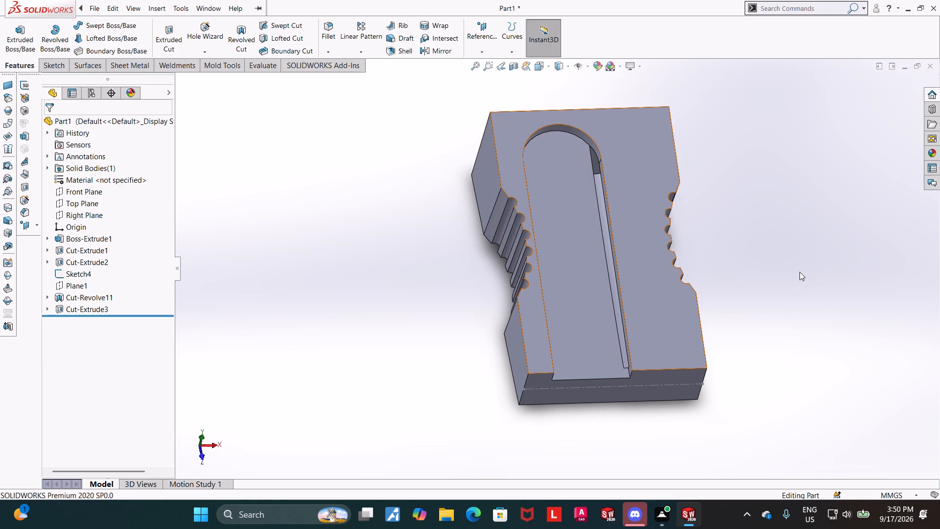
# Examine the round-ended recess and how the tapered revolved bore runs beneath it from several angles.
pyautogui.moveTo(797, 272); pyautogui.dragTo(766, 222, button='middle')
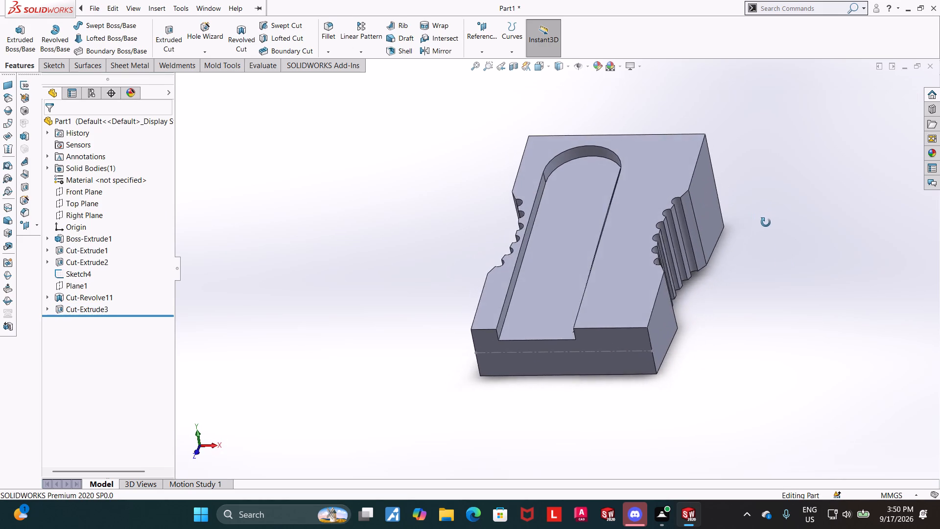
pyautogui.moveTo(766, 222); pyautogui.dragTo(786, 234, button='middle')
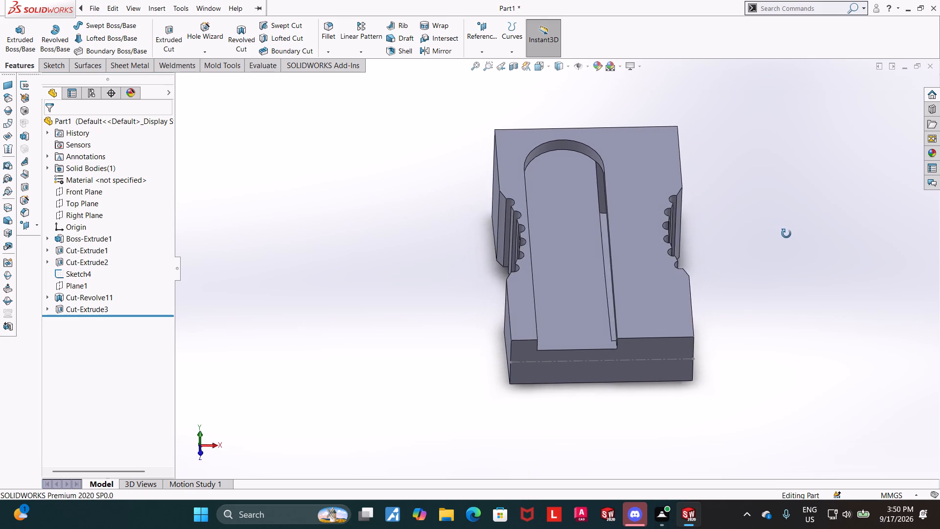
pyautogui.moveTo(786, 234); pyautogui.dragTo(787, 192, button='middle')
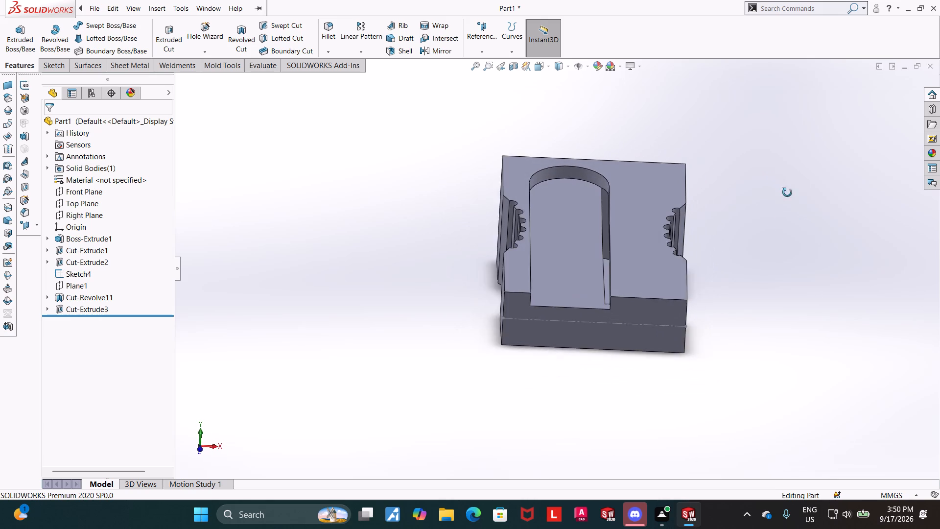
pyautogui.moveTo(787, 192); pyautogui.dragTo(787, 193, button='middle')
pyautogui.moveTo(773, 258); pyautogui.dragTo(744, 294, button='middle')
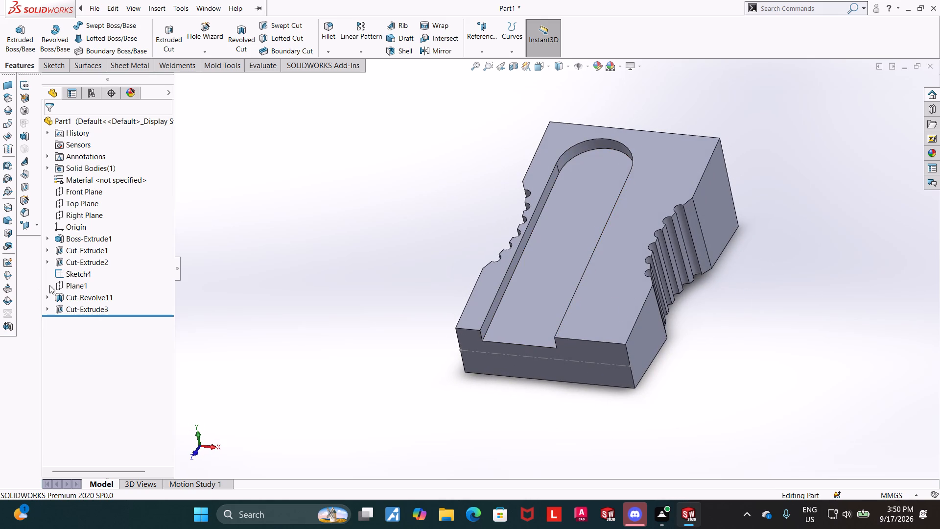
pyautogui.click(71, 296)
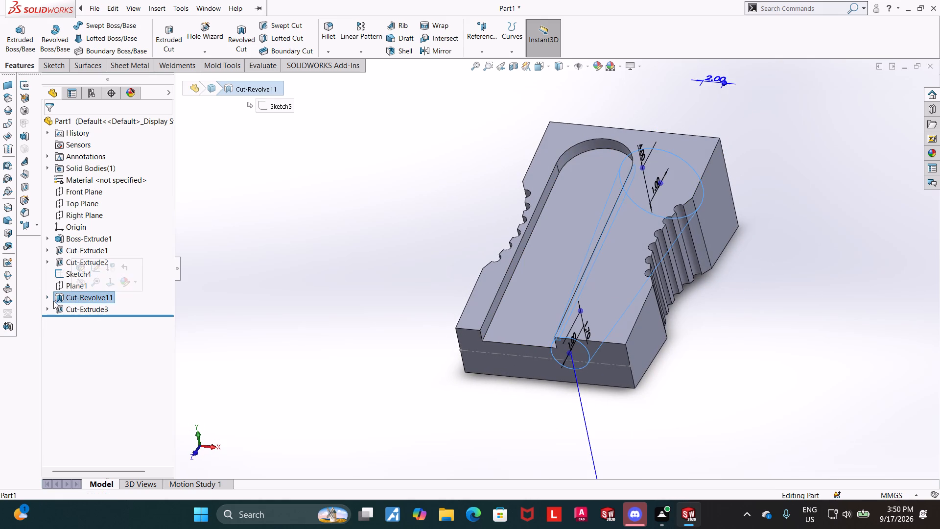
pyautogui.middleClick(286, 344)
pyautogui.scroll(1, 329, 342)
pyautogui.moveTo(329, 340); pyautogui.dragTo(293, 314, button='middle')
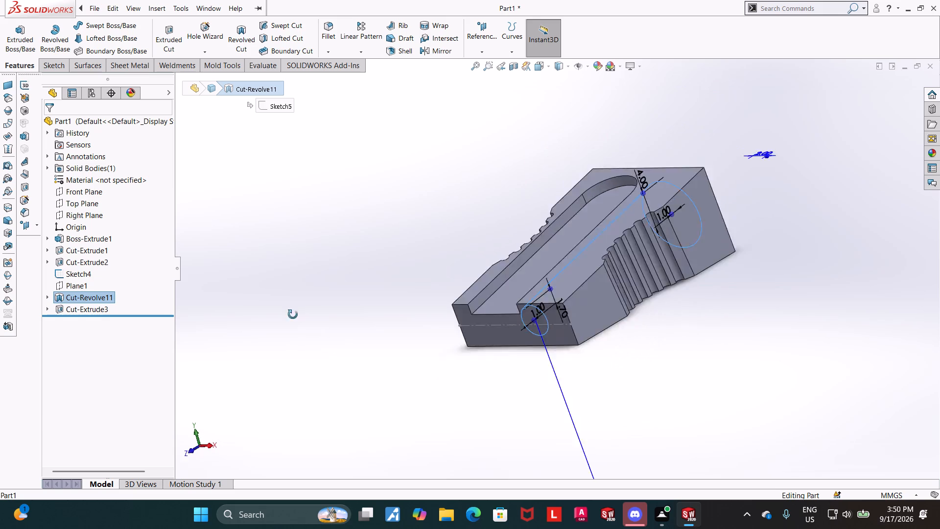
pyautogui.moveTo(293, 314); pyautogui.dragTo(194, 382, button='middle')
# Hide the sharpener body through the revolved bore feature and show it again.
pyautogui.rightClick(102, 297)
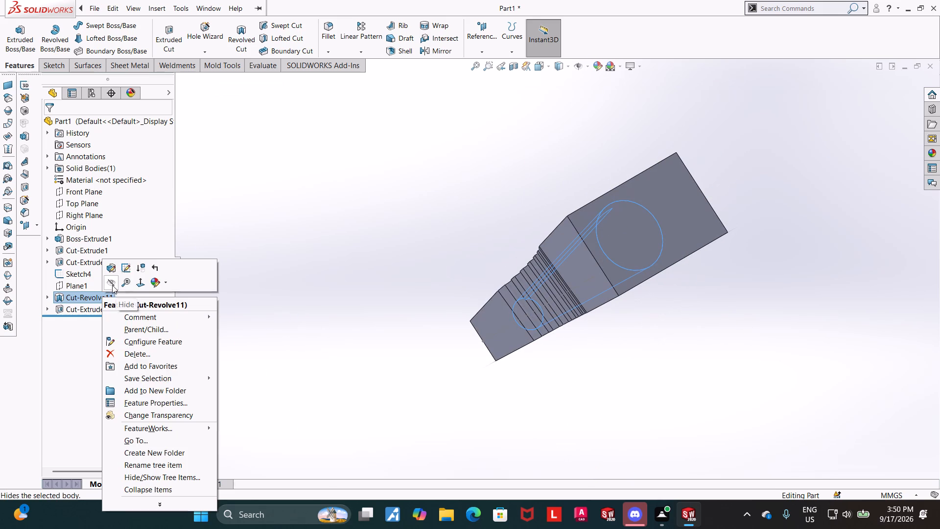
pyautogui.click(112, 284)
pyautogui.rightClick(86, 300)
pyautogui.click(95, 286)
# Examine the revolved bore, its underlying sketch and the recess cut relative to both ends of the body.
pyautogui.moveTo(309, 306); pyautogui.dragTo(317, 304, button='middle')
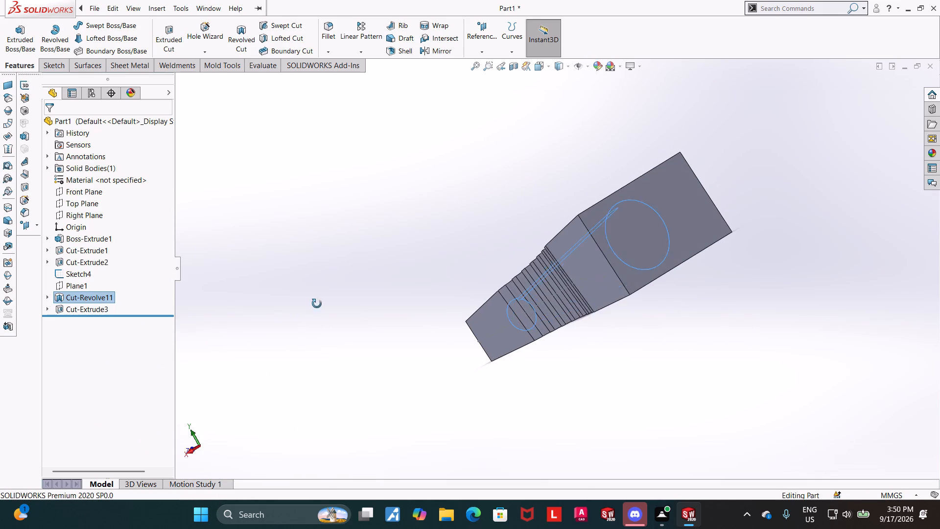
pyautogui.moveTo(317, 304); pyautogui.dragTo(320, 303, button='middle')
pyautogui.click(336, 308)
pyautogui.moveTo(297, 314); pyautogui.dragTo(403, 266, button='middle')
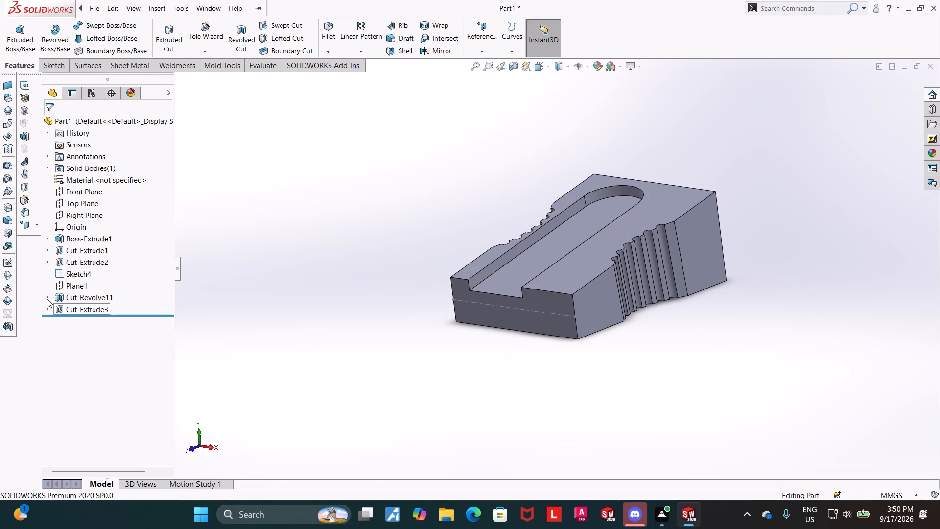
pyautogui.click(47, 299)
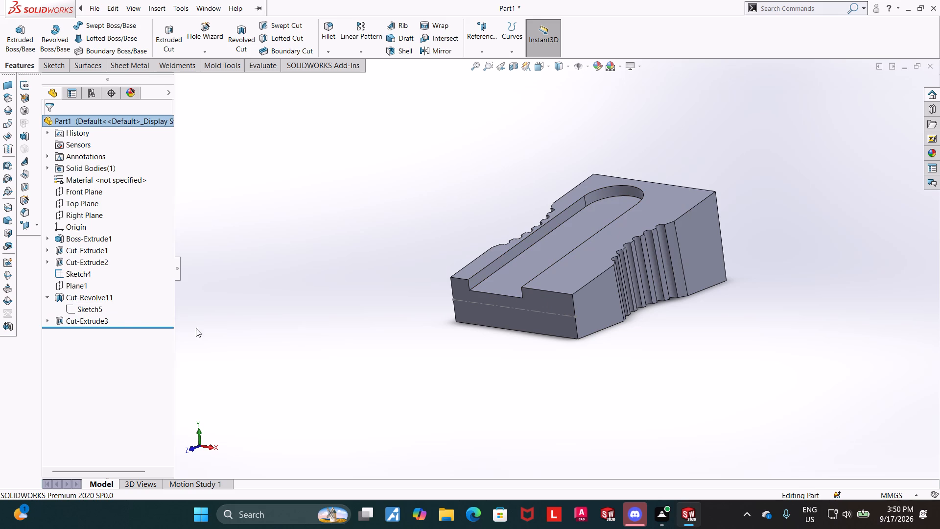
pyautogui.moveTo(211, 327); pyautogui.dragTo(233, 323, button='middle')
pyautogui.moveTo(366, 307); pyautogui.dragTo(406, 336, button='middle')
pyautogui.scroll(-1, 405, 336)
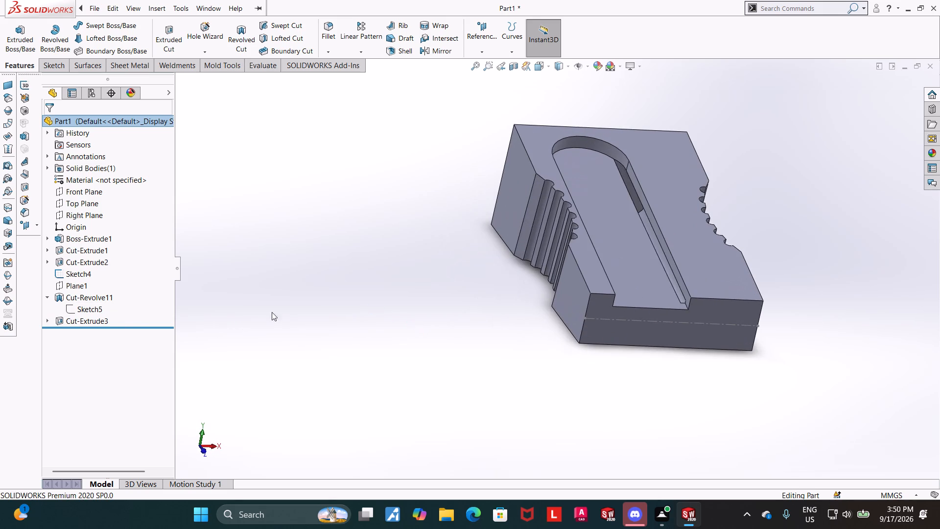
pyautogui.click(282, 293)
pyautogui.click(82, 296)
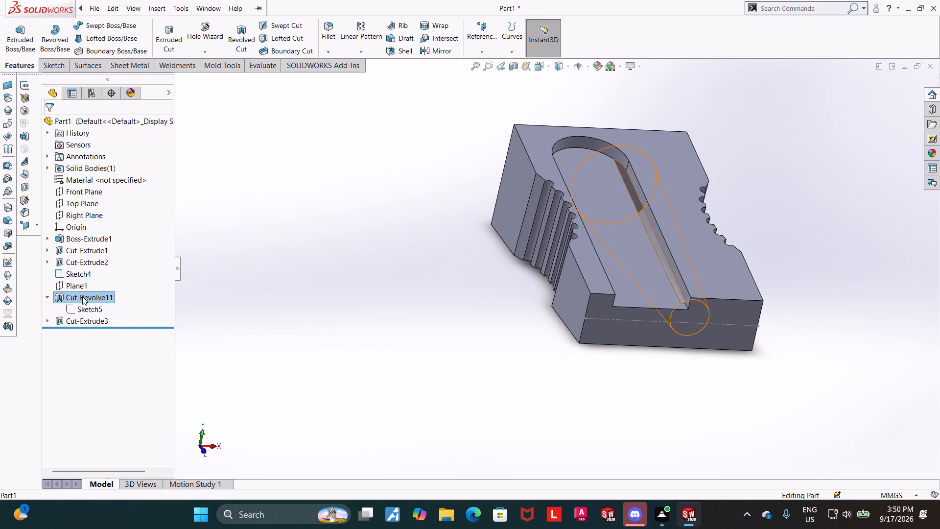
pyautogui.moveTo(311, 298); pyautogui.dragTo(476, 367, button='middle')
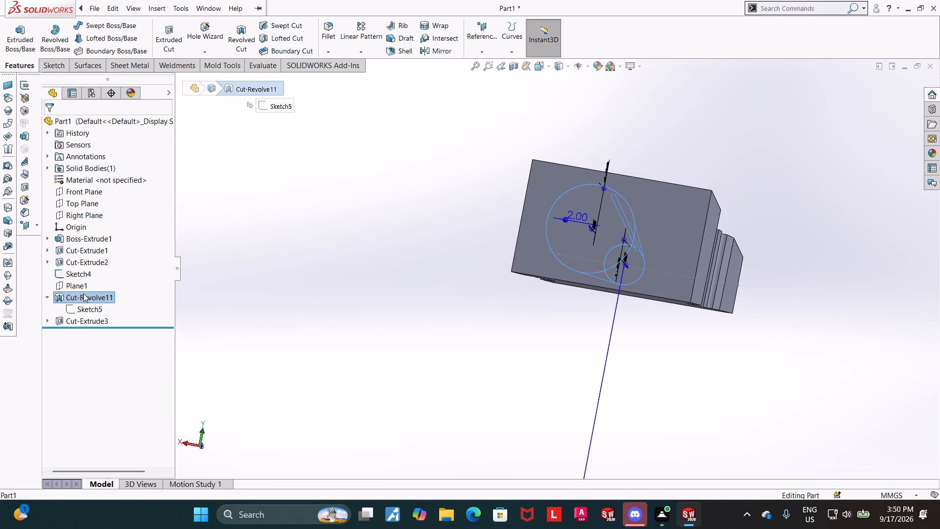
pyautogui.click(48, 296)
pyautogui.click(83, 307)
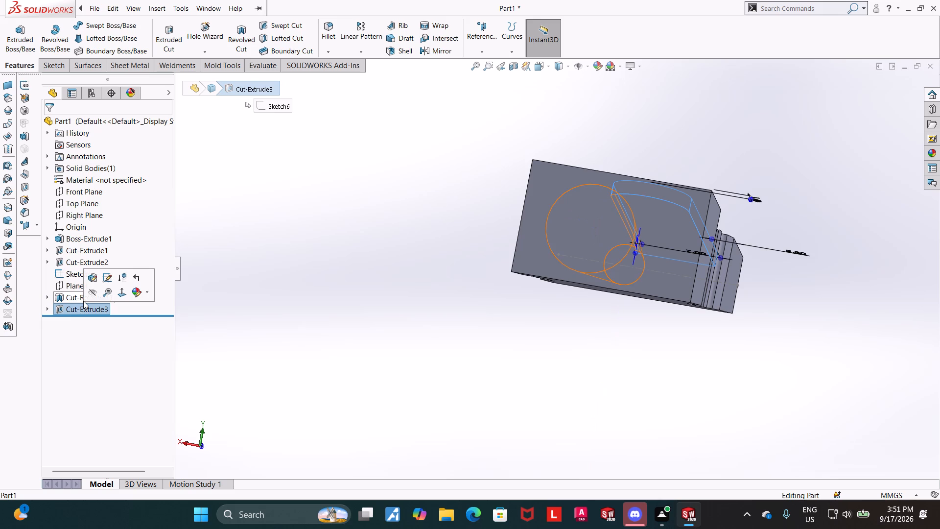
pyautogui.click(373, 311)
pyautogui.moveTo(367, 311); pyautogui.dragTo(149, 335, button='middle')
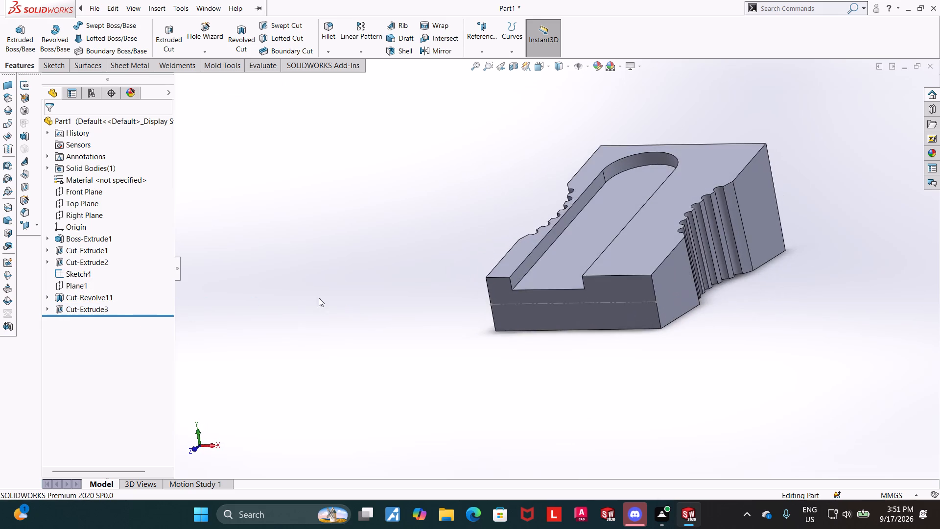
# Undo the body's hide and show changes and the cut-extrude of the round-ended recess.
pyautogui.moveTo(424, 256); pyautogui.dragTo(396, 293, button='middle')
pyautogui.hotkey('ctrl', 'z')
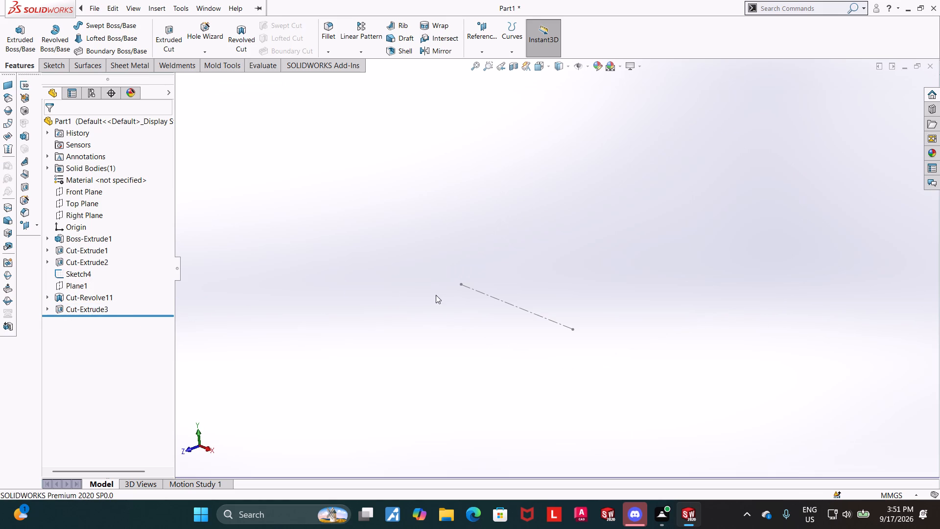
pyautogui.moveTo(346, 298); pyautogui.dragTo(358, 292, button='middle')
pyautogui.scroll(14, 358, 292)
pyautogui.hotkey('ctrl', 'z')
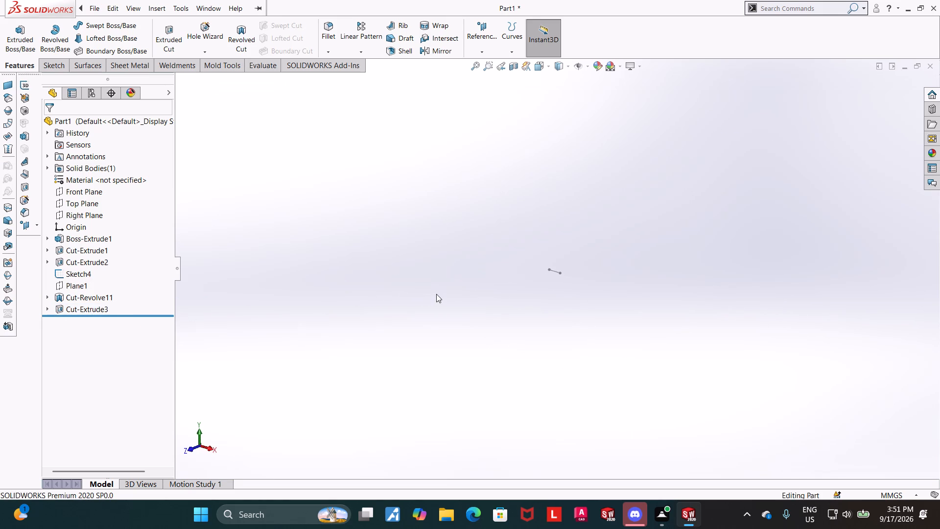
pyautogui.scroll(-12, 601, 259)
pyautogui.hotkey('ctrl', 'z')
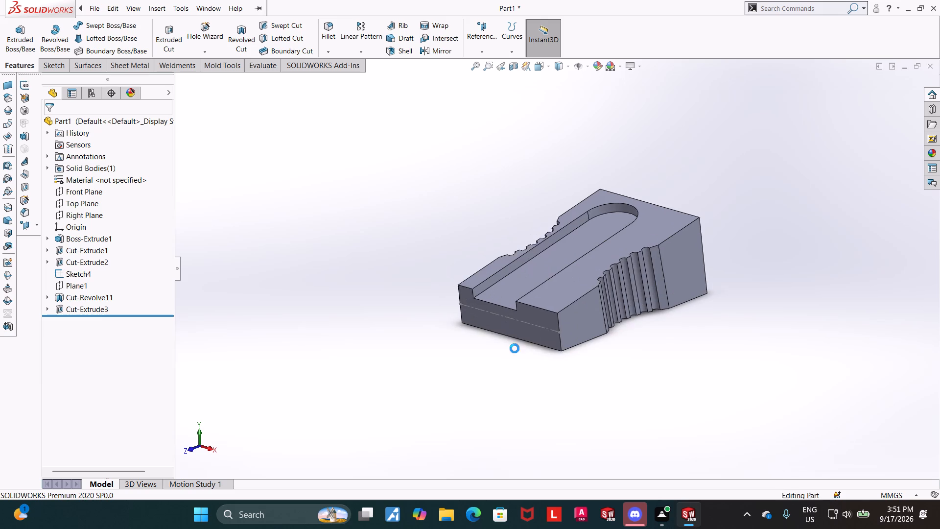
pyautogui.hotkey('ctrl', 'z')
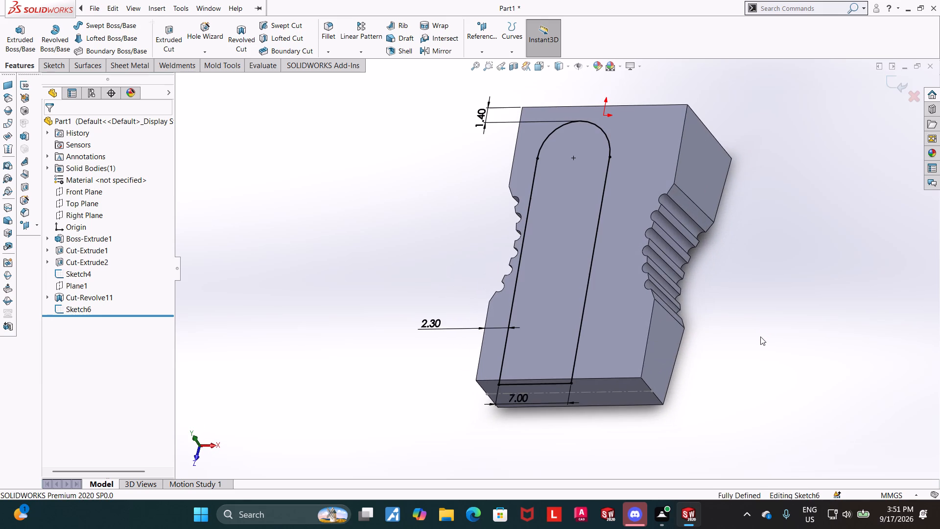
# Undo the round-ended profile's closing line and its 1.40 mm end offset, checking the earlier edits with a redo.
pyautogui.hotkey('ctrl', 'z')
pyautogui.hotkey('ctrl', 'z')
pyautogui.hotkey('ctrl', 'z')
pyautogui.hotkey('ctrl', 'z')
pyautogui.hotkey('ctrl', 'z')
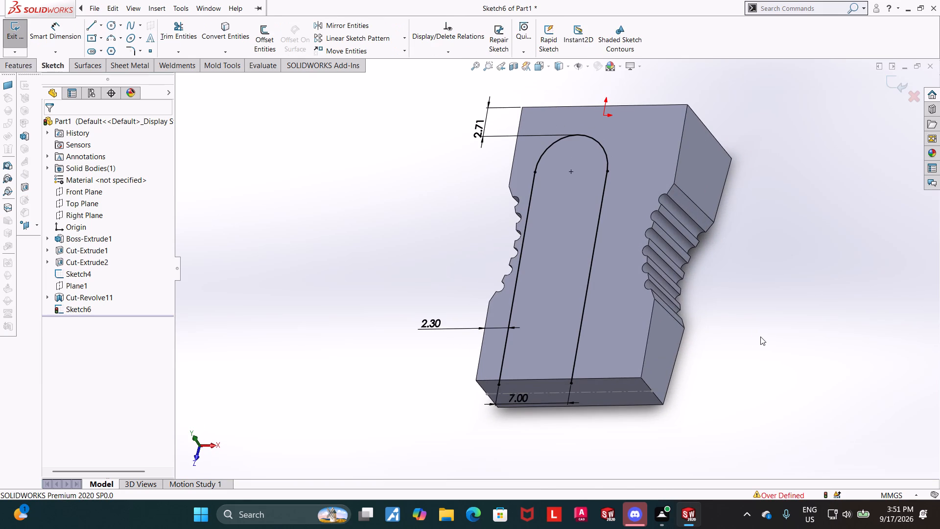
pyautogui.hotkey('ctrl', 'y')
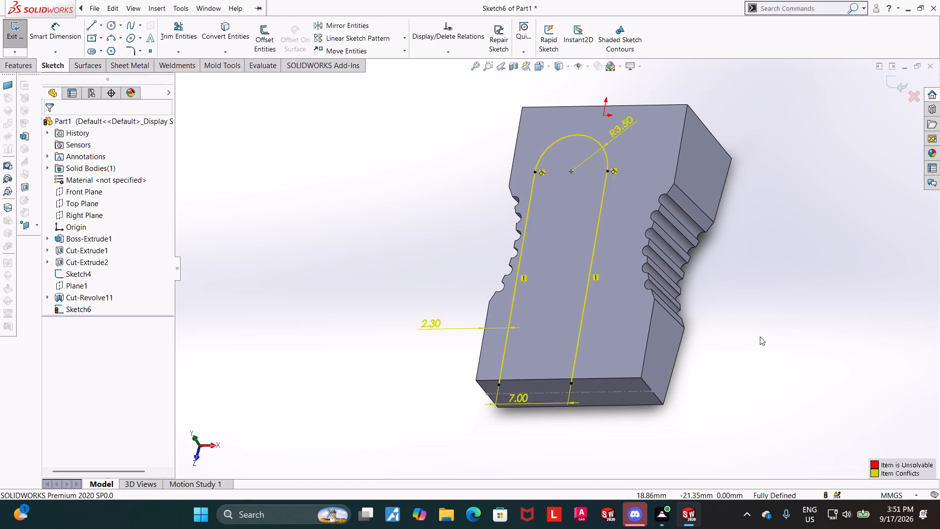
pyautogui.keyDown('ctrl'); pyautogui.moveTo(758, 337); pyautogui.dragTo(776, 297, button='middle'); pyautogui.keyUp('ctrl')
pyautogui.rightClick(64, 281)
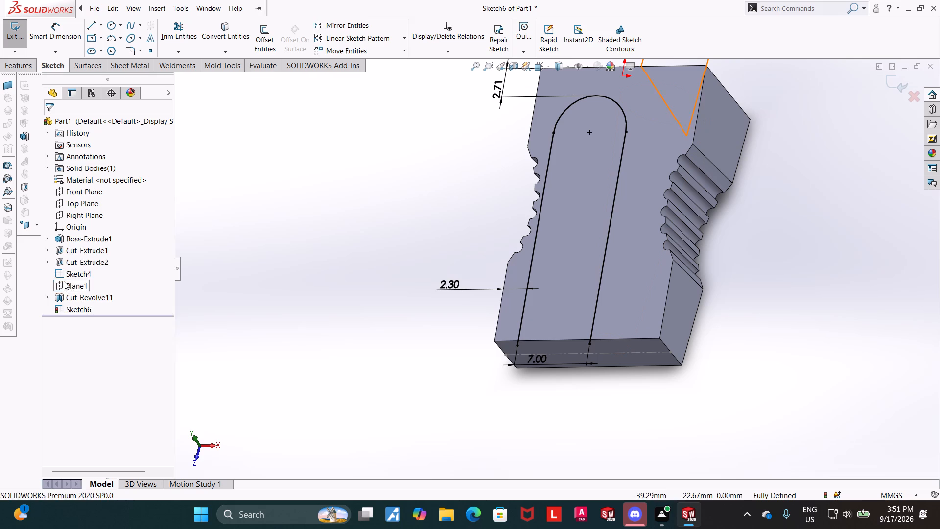
pyautogui.click(76, 266)
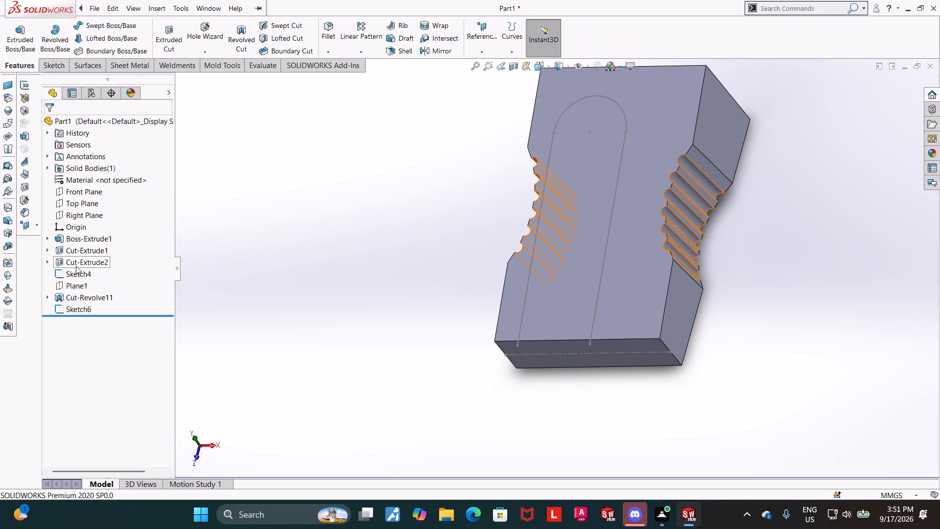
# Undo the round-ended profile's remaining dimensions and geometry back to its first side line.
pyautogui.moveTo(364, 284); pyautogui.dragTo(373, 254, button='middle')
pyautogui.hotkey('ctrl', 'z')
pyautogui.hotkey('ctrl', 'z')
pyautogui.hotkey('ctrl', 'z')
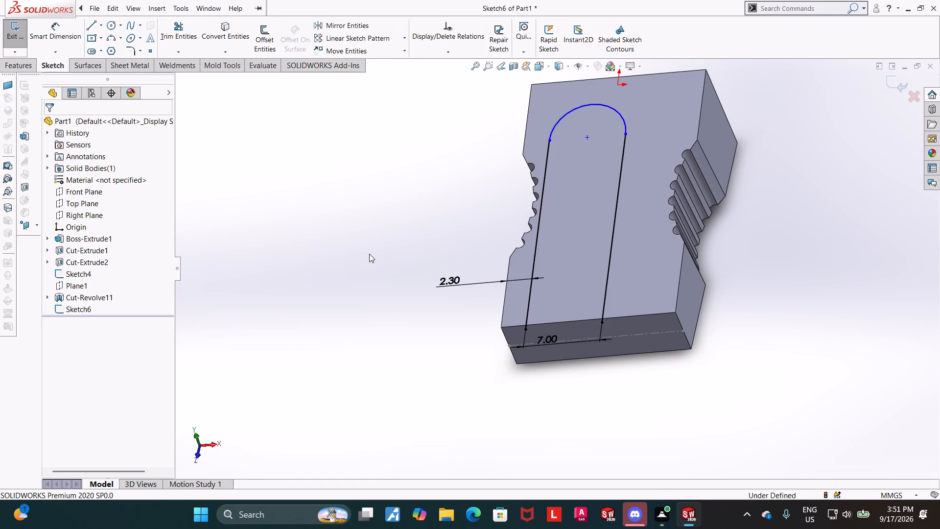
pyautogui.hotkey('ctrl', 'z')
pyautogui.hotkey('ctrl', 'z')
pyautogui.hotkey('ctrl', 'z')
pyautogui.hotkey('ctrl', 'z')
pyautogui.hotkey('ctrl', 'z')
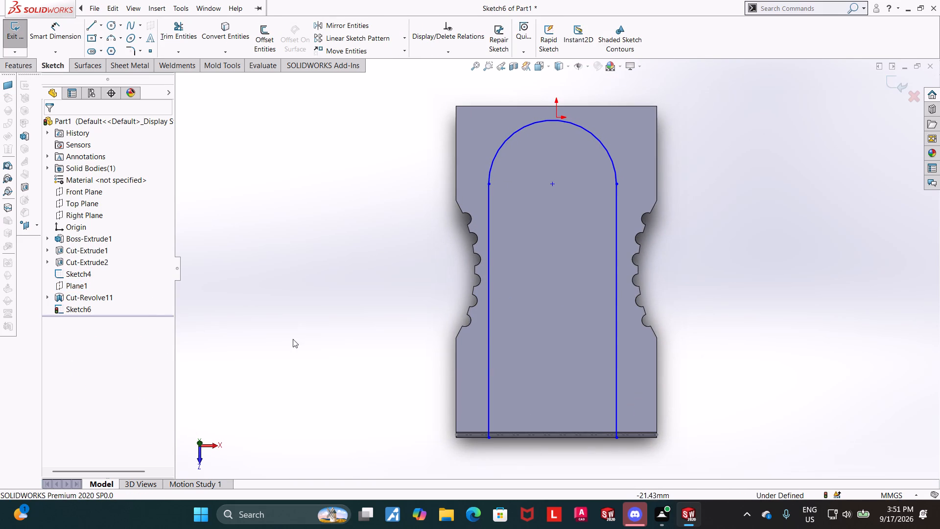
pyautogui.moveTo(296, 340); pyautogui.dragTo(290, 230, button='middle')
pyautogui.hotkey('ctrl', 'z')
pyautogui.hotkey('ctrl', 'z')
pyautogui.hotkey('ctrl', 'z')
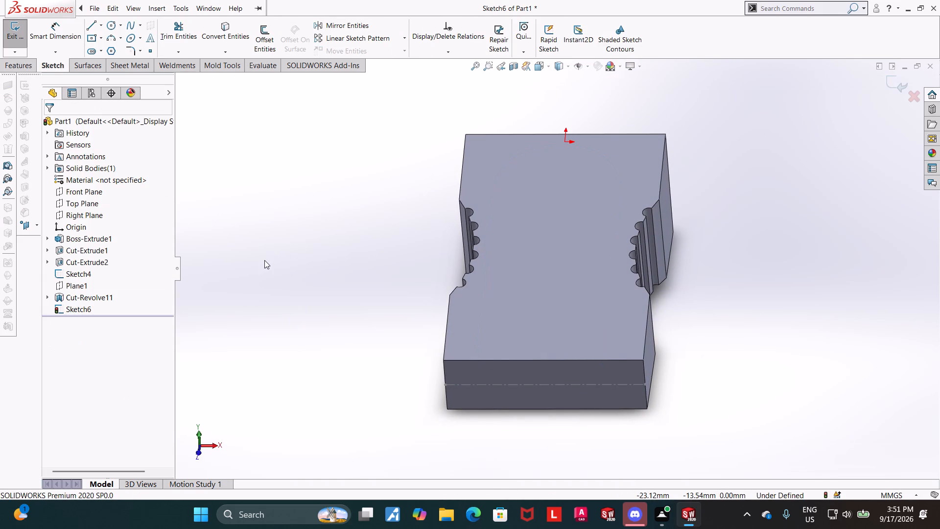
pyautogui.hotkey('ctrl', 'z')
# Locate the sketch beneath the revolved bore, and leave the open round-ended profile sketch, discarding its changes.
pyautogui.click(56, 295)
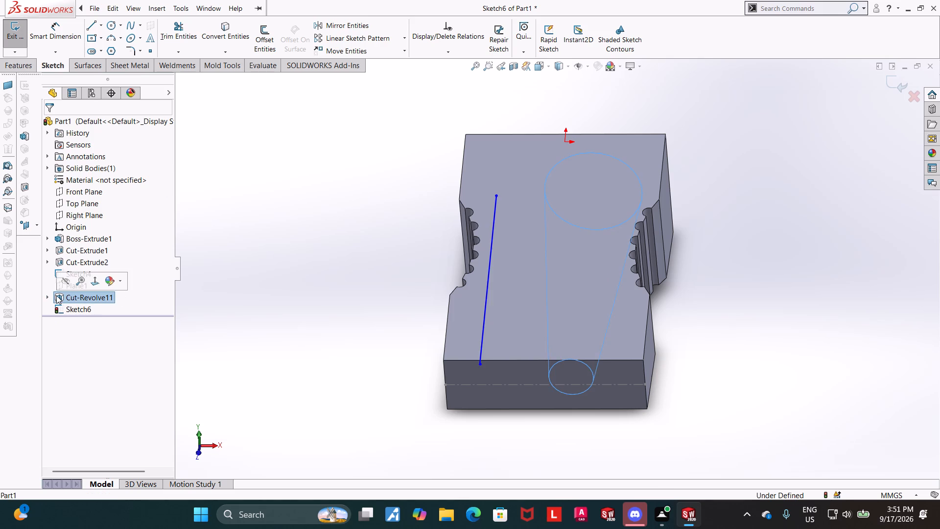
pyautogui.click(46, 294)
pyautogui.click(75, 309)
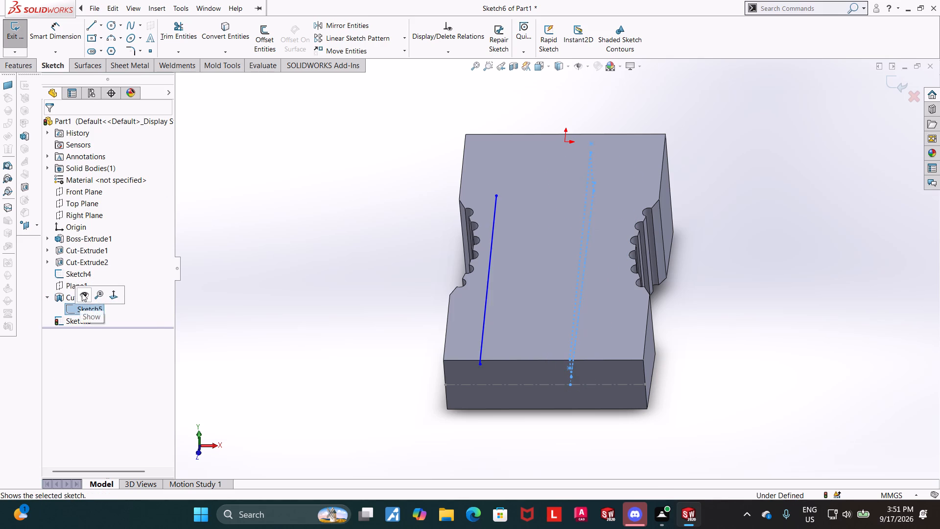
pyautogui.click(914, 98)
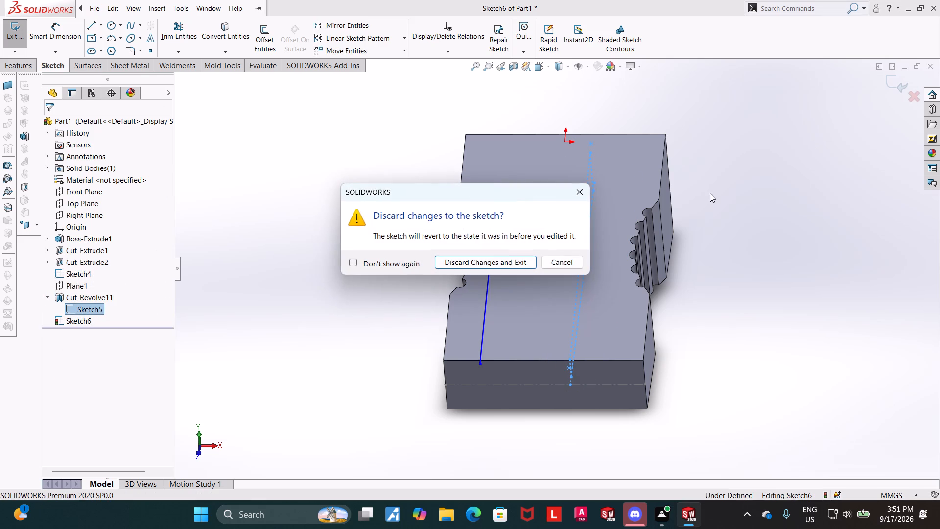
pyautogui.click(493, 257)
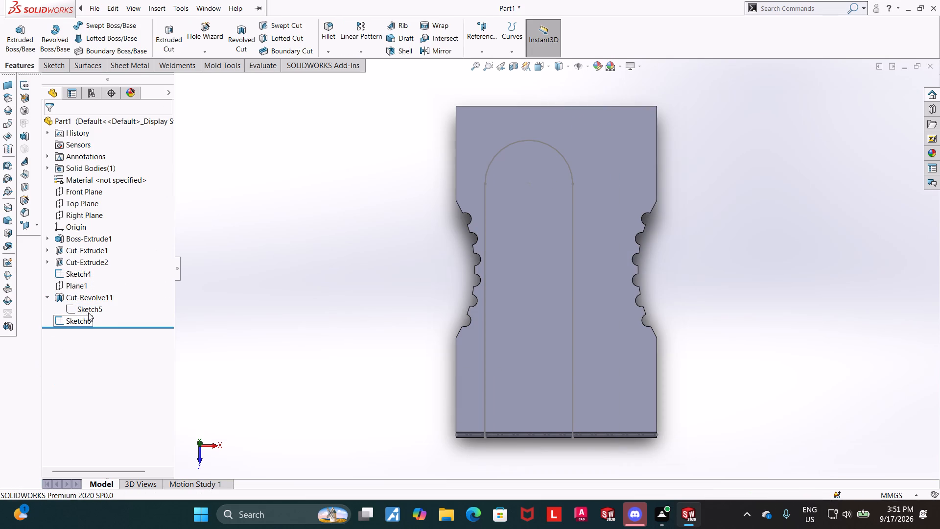
# Examine the bore's profile sketch square-on and from the opposite side, along with Plane1, relative to both body ends.
pyautogui.click(88, 313)
pyautogui.click(132, 304)
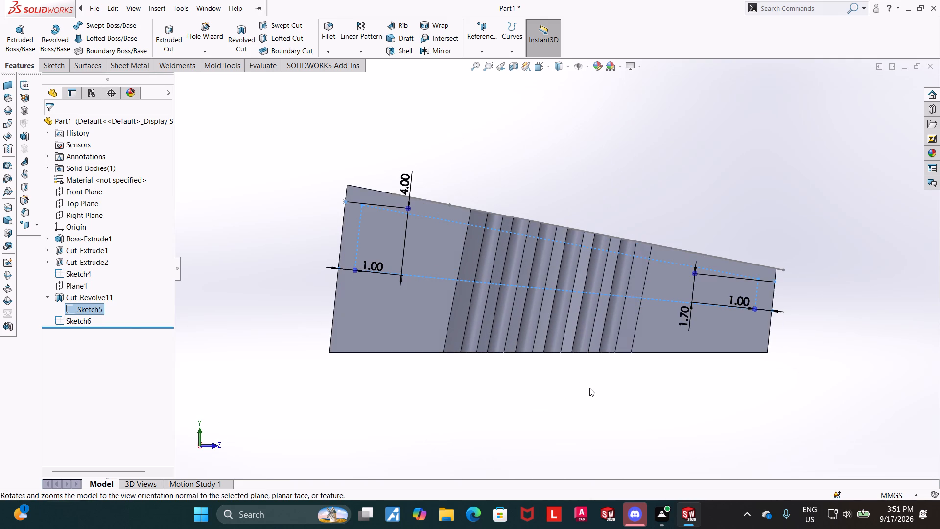
pyautogui.moveTo(836, 292); pyautogui.dragTo(612, 286, button='middle')
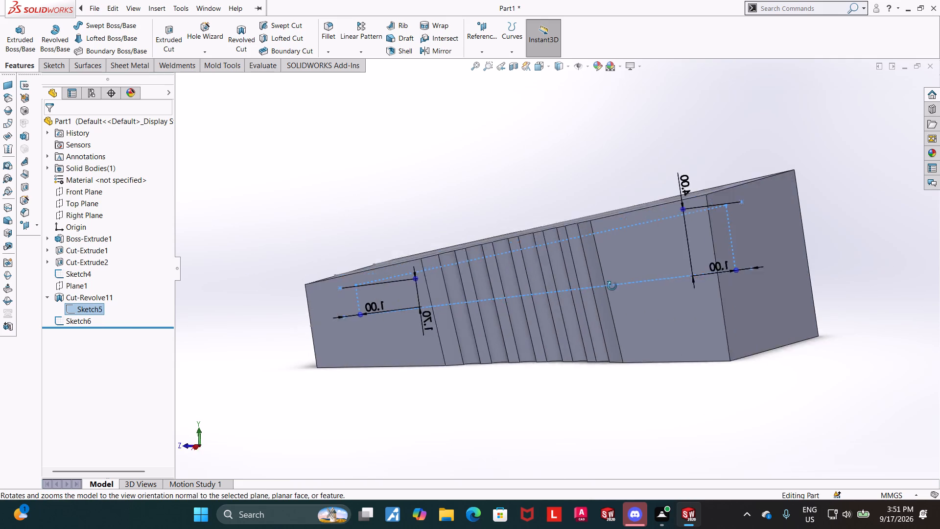
pyautogui.moveTo(612, 286); pyautogui.dragTo(632, 270, button='middle')
pyautogui.click(98, 307)
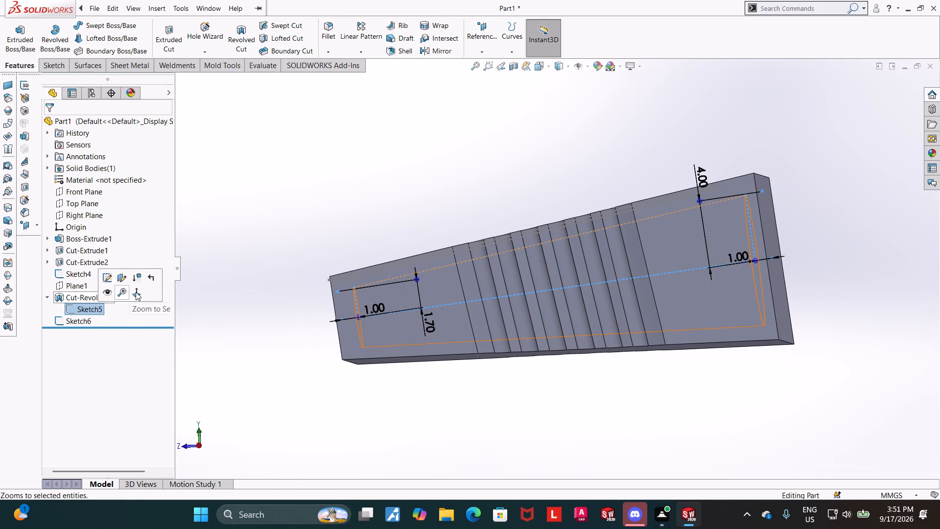
pyautogui.click(136, 292)
pyautogui.scroll(-4, 732, 286)
pyautogui.scroll(3, 760, 298)
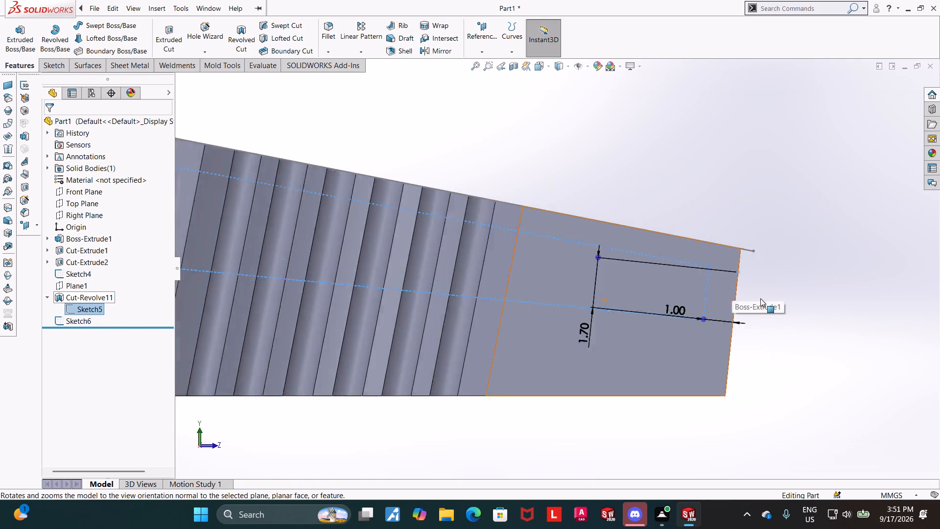
pyautogui.scroll(4, 760, 298)
pyautogui.moveTo(751, 300); pyautogui.dragTo(531, 307, button='middle')
pyautogui.moveTo(533, 307); pyautogui.dragTo(544, 305, button='middle')
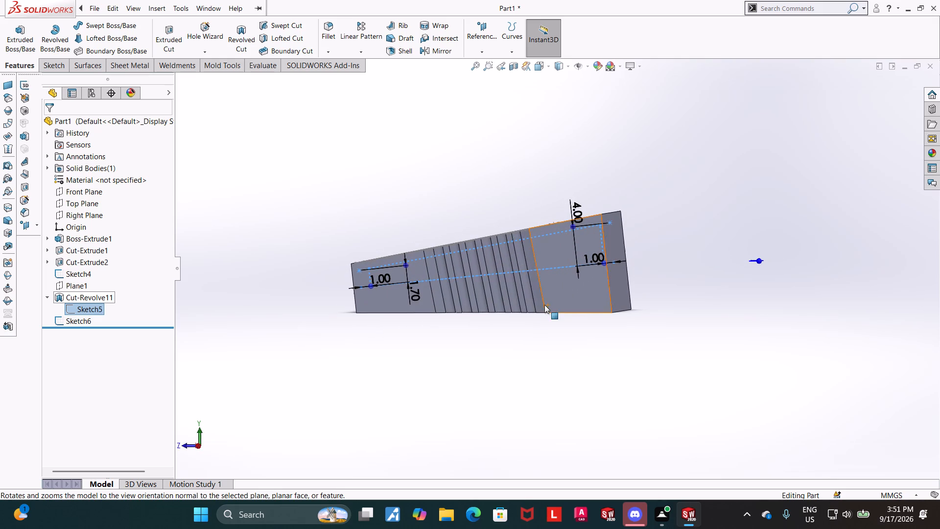
pyautogui.scroll(3, 267, 296)
pyautogui.moveTo(269, 296); pyautogui.dragTo(280, 302, button='middle')
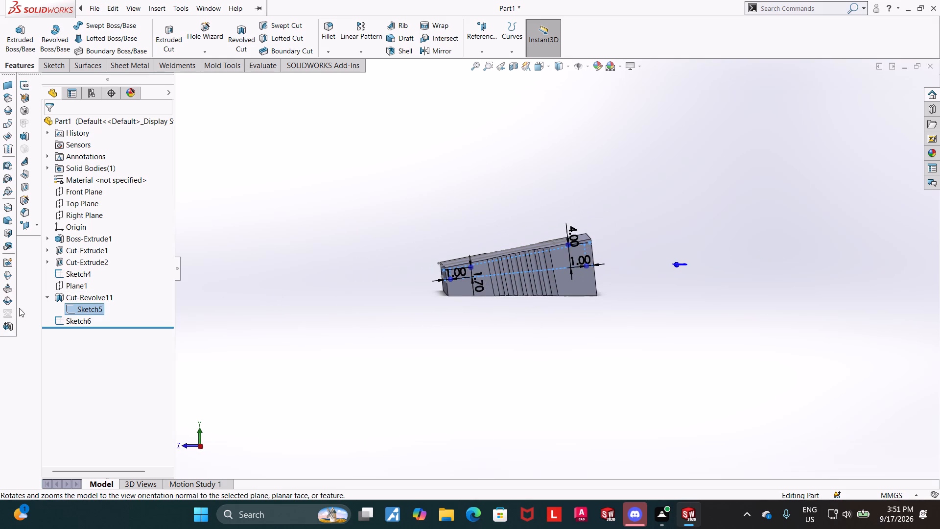
pyautogui.click(72, 287)
pyautogui.click(123, 273)
pyautogui.click(74, 286)
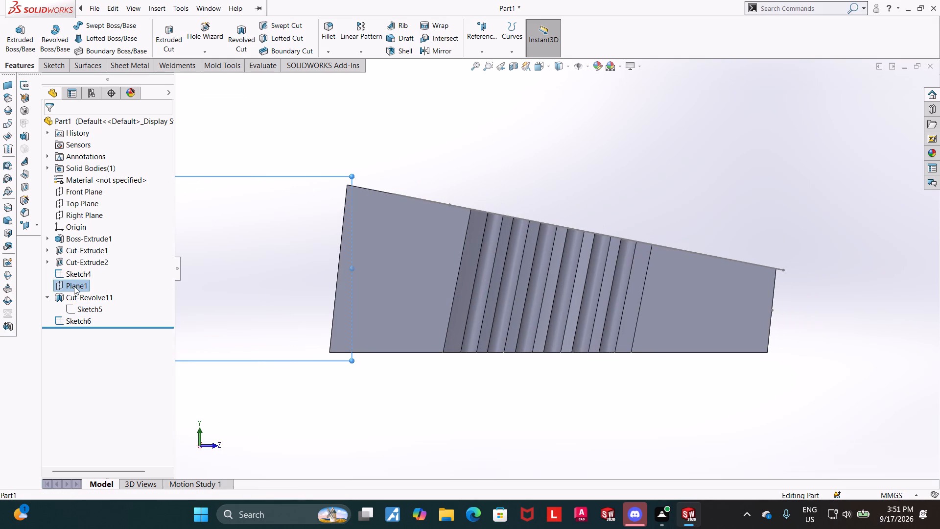
pyautogui.click(201, 275)
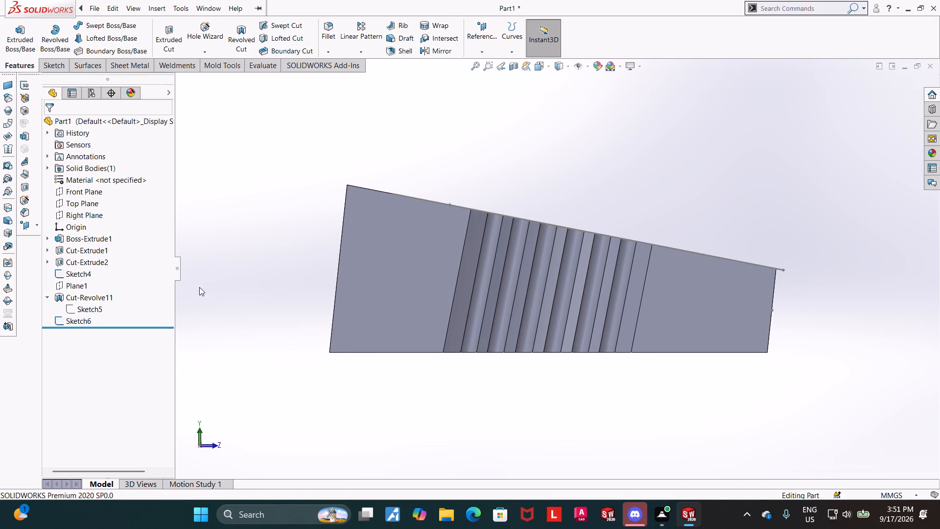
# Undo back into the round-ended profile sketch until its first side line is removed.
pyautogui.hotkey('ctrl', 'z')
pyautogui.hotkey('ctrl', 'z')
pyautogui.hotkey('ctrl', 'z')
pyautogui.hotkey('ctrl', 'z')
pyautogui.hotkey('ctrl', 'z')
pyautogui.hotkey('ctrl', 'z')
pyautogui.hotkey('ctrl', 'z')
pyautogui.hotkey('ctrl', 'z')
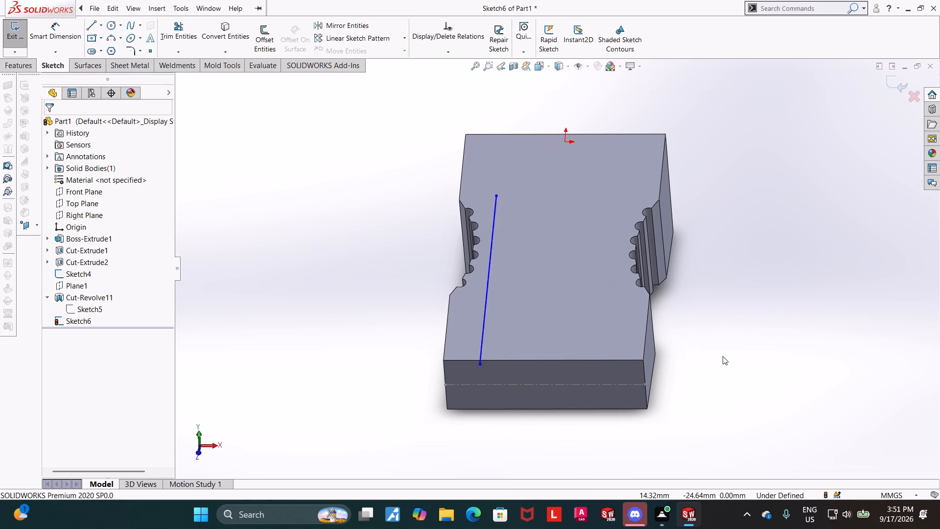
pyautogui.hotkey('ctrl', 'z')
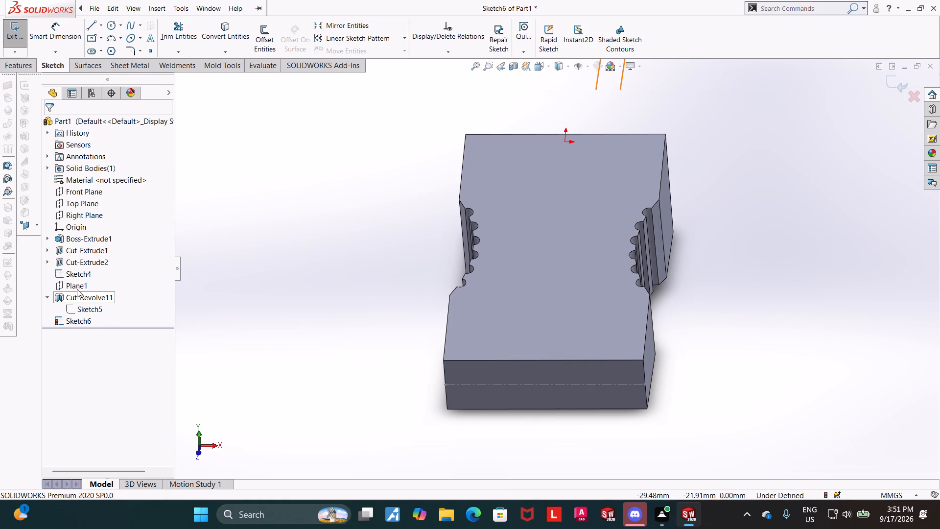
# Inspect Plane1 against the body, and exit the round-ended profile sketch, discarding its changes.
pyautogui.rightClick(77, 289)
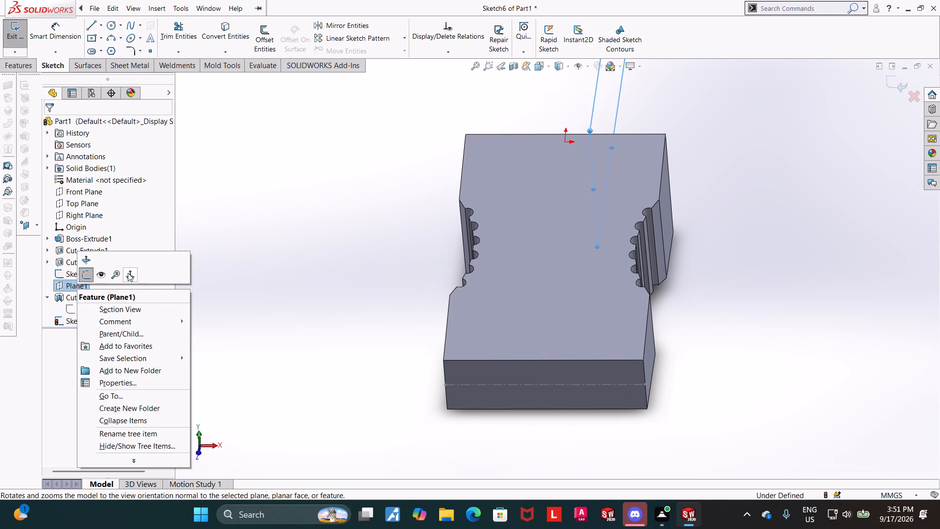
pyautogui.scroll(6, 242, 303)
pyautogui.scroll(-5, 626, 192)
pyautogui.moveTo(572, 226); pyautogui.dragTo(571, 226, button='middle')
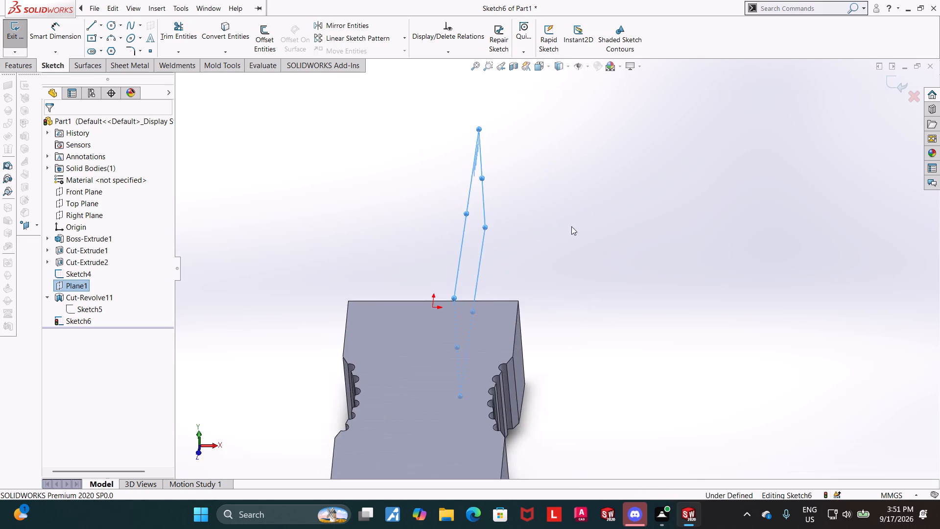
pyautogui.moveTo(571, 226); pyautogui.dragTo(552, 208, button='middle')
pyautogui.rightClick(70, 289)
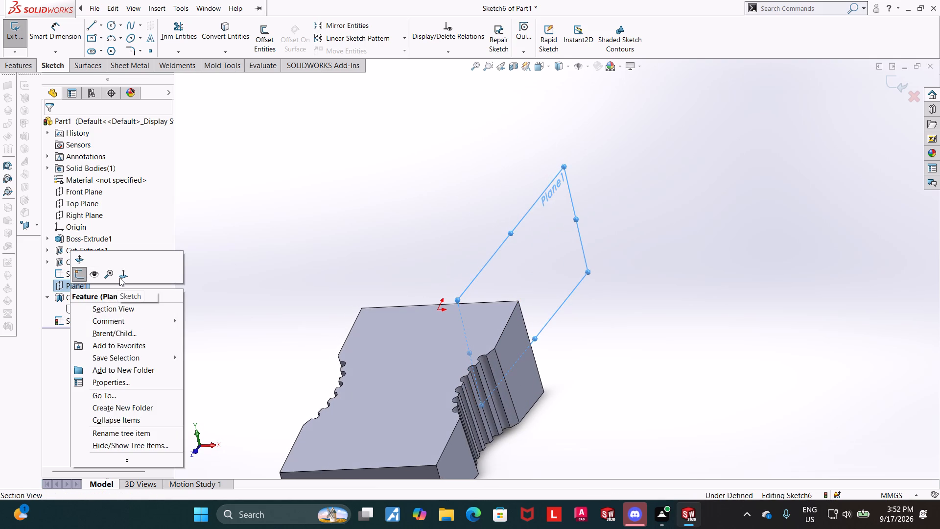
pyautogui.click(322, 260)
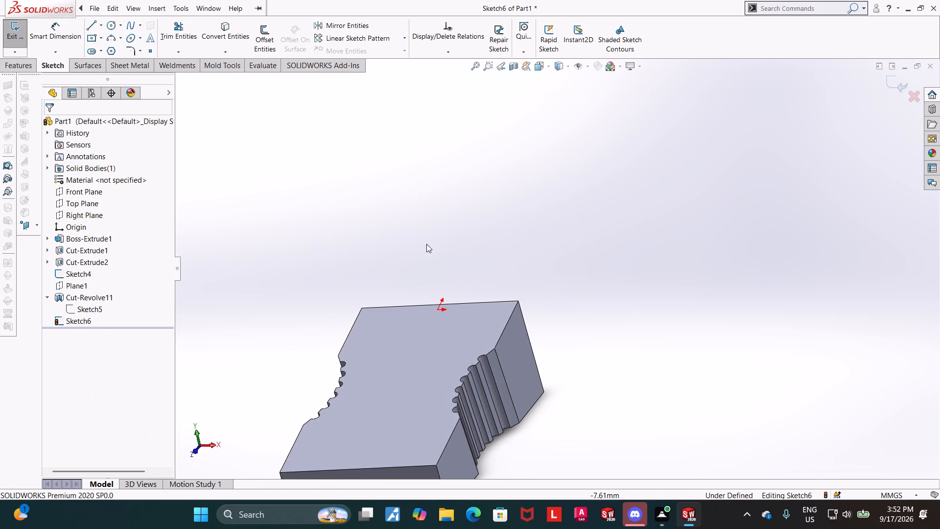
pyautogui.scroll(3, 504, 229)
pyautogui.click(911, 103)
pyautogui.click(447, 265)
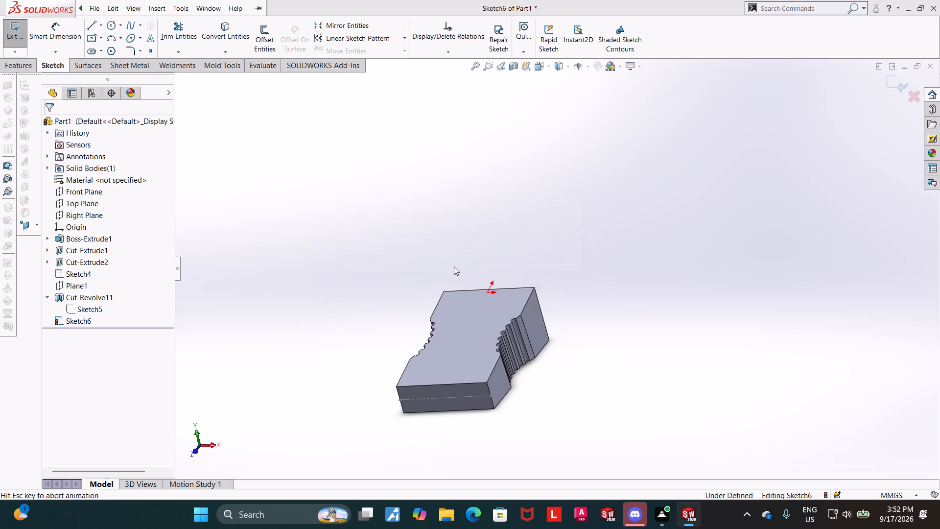
# Undo the round-ended profile sketch and the revolved bore cut, back into the early edits of the bore's profile sketch.
pyautogui.hotkey('ctrl', 'z')
pyautogui.hotkey('ctrl', 'z')
pyautogui.hotkey('ctrl', 'z')
pyautogui.hotkey('ctrl', 'z')
pyautogui.hotkey('ctrl', 'z')
pyautogui.hotkey('ctrl', 'z')
pyautogui.hotkey('ctrl', 'z')
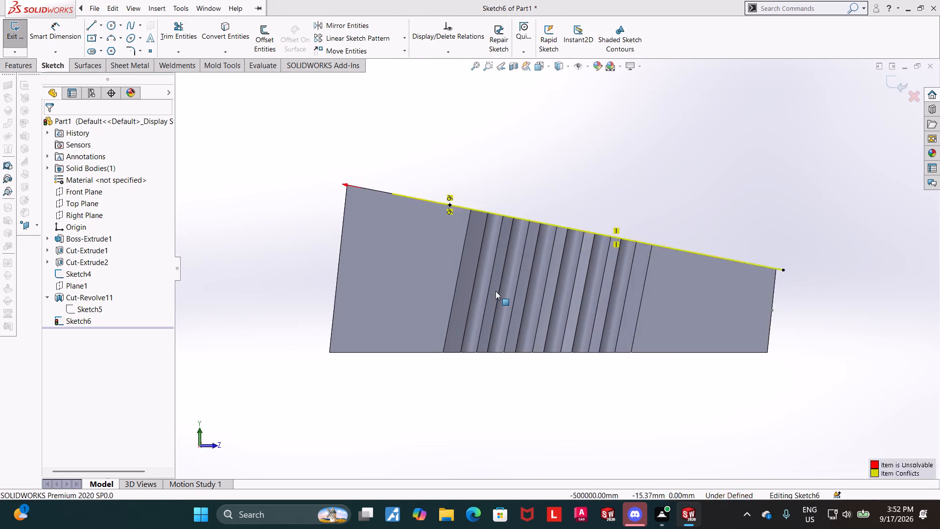
pyautogui.hotkey('ctrl', 'z')
pyautogui.hotkey('ctrl', 'z')
pyautogui.hotkey('ctrl', 'z')
pyautogui.hotkey('ctrl', 'z')
pyautogui.hotkey('ctrl', 'z')
pyautogui.hotkey('ctrl', 'z')
pyautogui.hotkey('ctrl', 'z')
pyautogui.hotkey('ctrl', 'z')
pyautogui.hotkey('ctrl', 'z')
pyautogui.hotkey('ctrl', 'z')
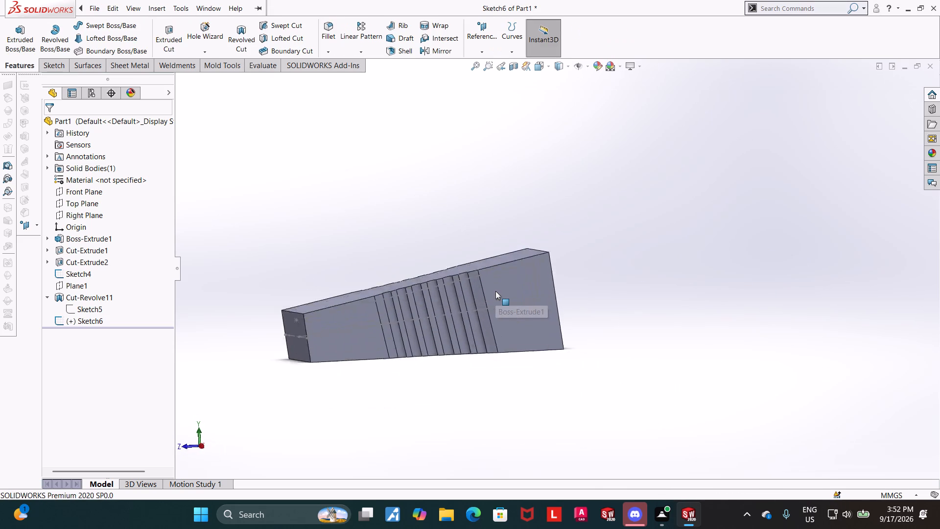
pyautogui.hotkey('ctrl', 'z')
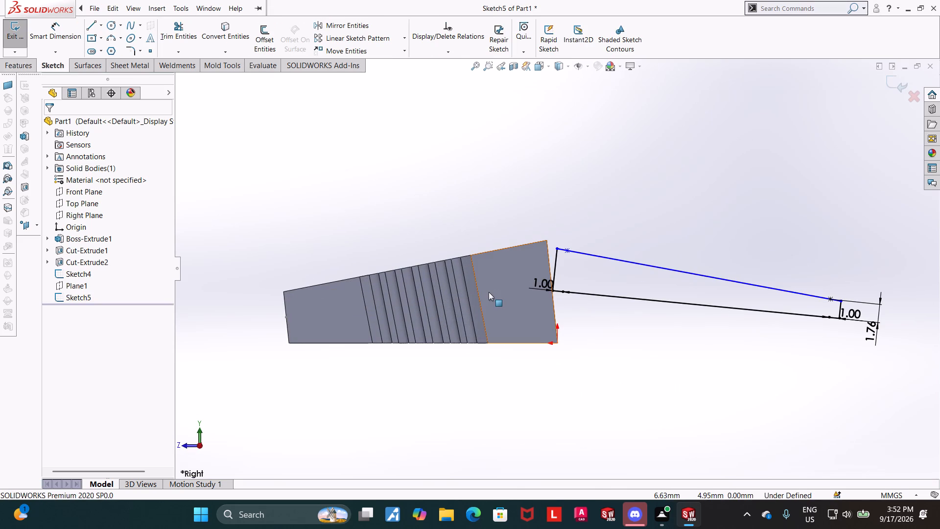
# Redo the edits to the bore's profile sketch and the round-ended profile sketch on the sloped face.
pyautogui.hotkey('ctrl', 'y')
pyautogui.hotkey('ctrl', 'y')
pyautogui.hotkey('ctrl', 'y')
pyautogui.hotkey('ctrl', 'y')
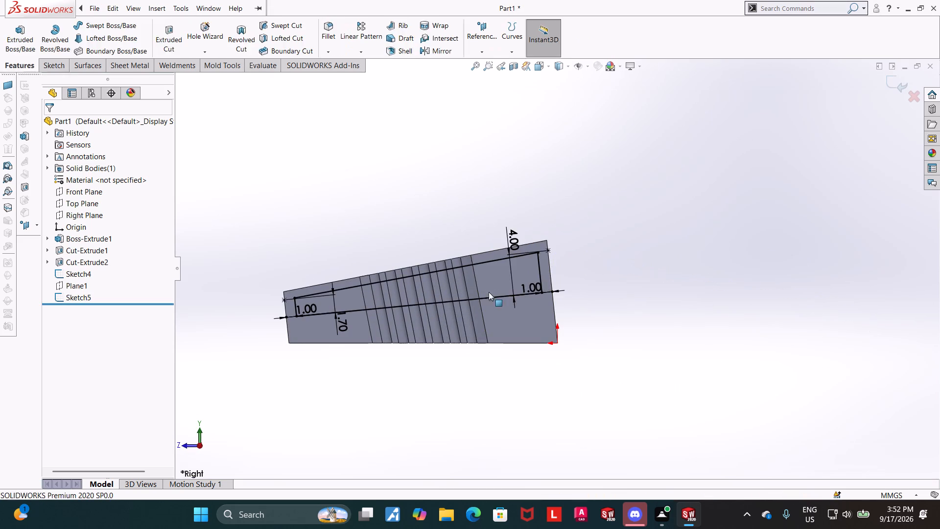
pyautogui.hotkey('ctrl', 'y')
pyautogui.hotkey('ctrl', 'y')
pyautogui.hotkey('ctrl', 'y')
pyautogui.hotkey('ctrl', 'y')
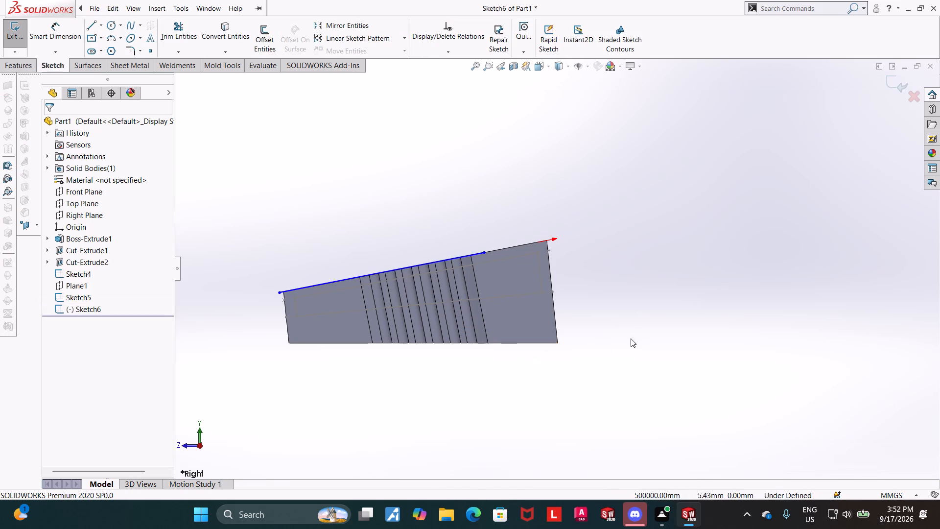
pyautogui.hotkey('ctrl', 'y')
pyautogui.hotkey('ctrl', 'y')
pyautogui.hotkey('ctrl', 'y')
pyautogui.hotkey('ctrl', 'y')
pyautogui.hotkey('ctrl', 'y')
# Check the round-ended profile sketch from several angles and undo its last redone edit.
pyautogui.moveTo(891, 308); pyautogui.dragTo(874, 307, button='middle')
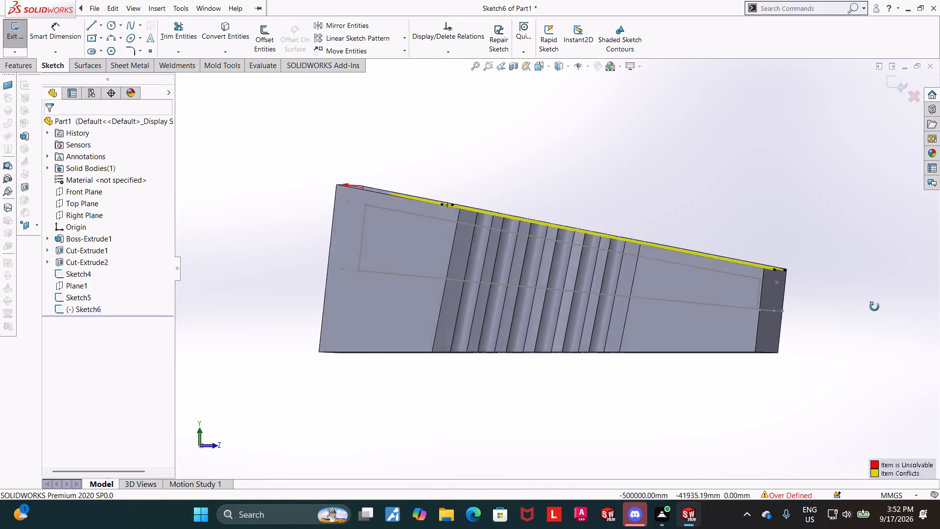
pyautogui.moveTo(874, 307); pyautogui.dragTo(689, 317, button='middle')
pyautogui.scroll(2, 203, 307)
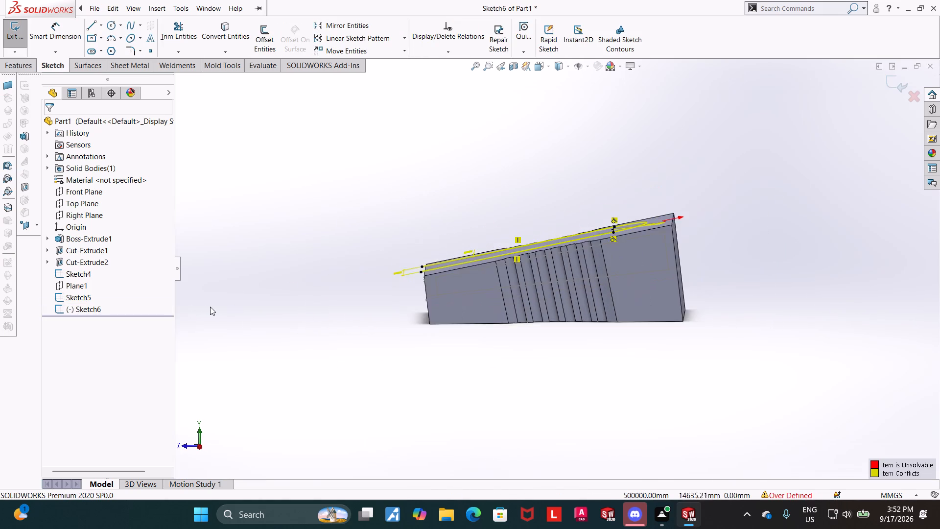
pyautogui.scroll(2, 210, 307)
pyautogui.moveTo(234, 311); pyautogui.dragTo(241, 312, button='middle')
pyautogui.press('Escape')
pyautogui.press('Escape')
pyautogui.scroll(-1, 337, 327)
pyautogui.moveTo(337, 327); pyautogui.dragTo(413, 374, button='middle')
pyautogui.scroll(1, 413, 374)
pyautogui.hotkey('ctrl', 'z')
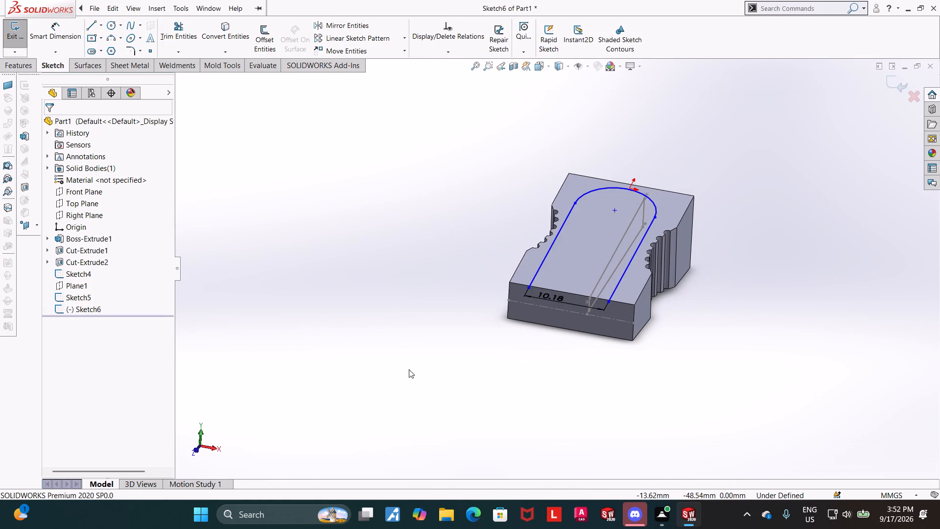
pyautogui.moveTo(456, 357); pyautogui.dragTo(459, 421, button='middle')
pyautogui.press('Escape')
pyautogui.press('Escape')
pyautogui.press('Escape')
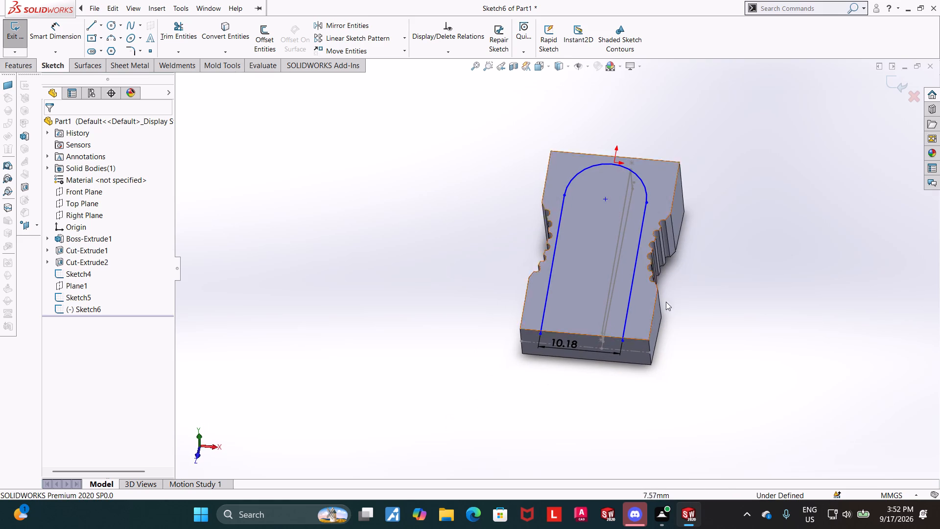
# Examine Plane1 against the round-ended profile and the body, exiting the round-ended profile sketch with its geometry kept.
pyautogui.click(75, 288)
pyautogui.scroll(3, 301, 260)
pyautogui.moveTo(600, 222); pyautogui.dragTo(583, 275)
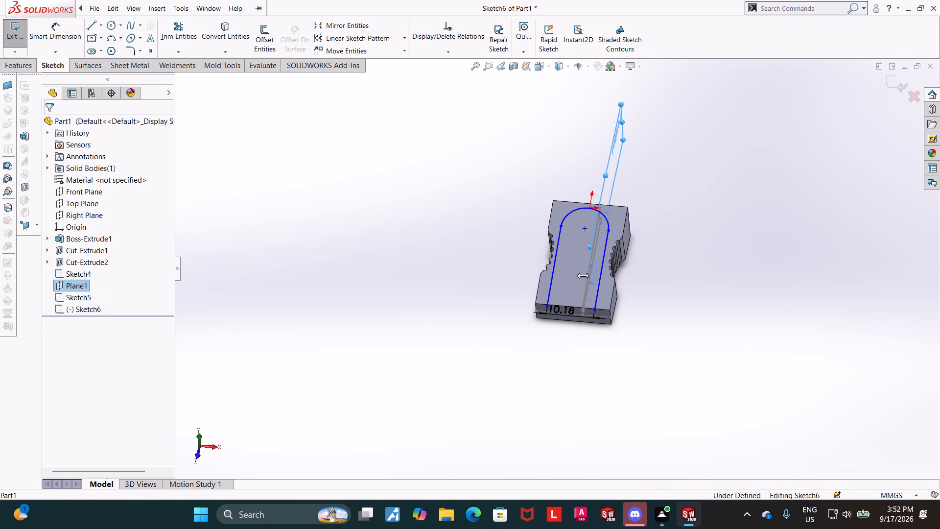
pyautogui.moveTo(583, 275); pyautogui.dragTo(549, 394)
pyautogui.click(757, 310)
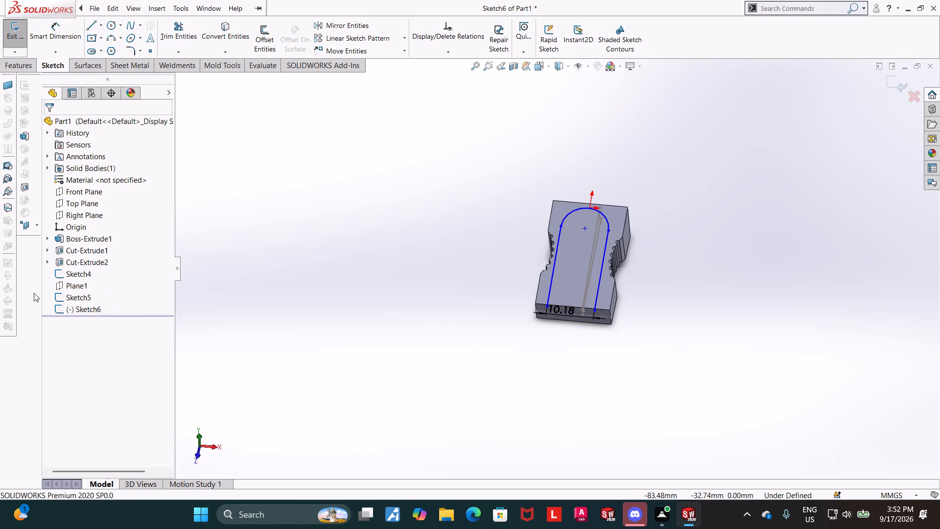
pyautogui.click(74, 281)
pyautogui.click(845, 190)
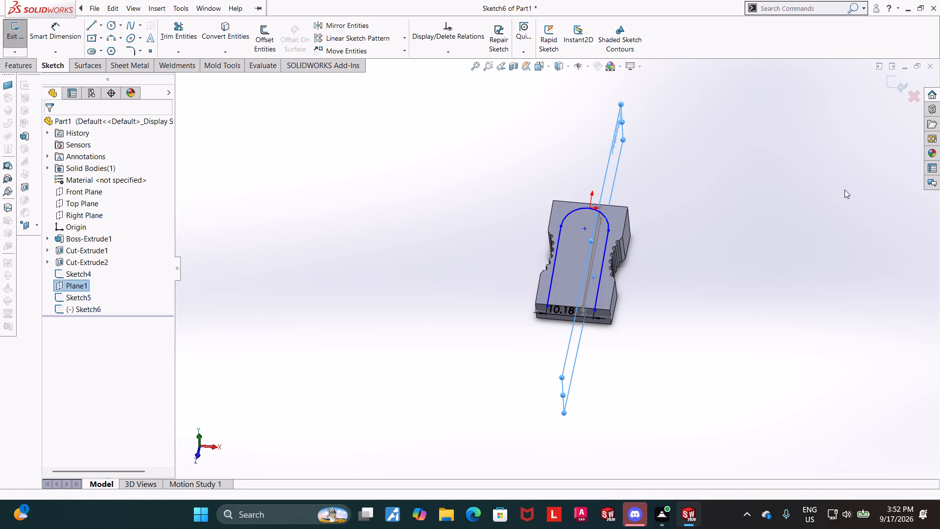
pyautogui.moveTo(791, 203); pyautogui.dragTo(779, 159, button='middle')
pyautogui.click(733, 196)
pyautogui.moveTo(714, 207); pyautogui.dragTo(708, 247, button='middle')
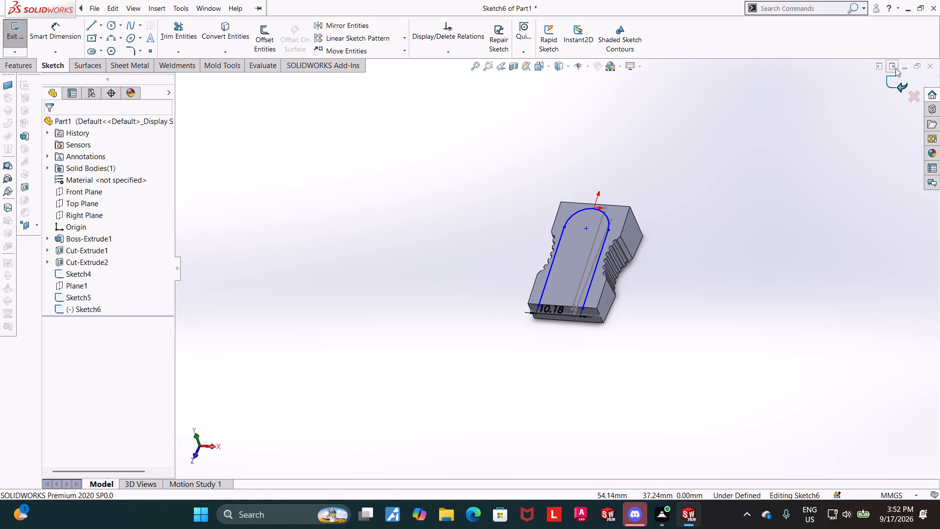
pyautogui.click(893, 83)
pyautogui.moveTo(756, 191); pyautogui.dragTo(760, 148, button='middle')
pyautogui.click(750, 177)
pyautogui.moveTo(735, 180); pyautogui.dragTo(671, 222, button='middle')
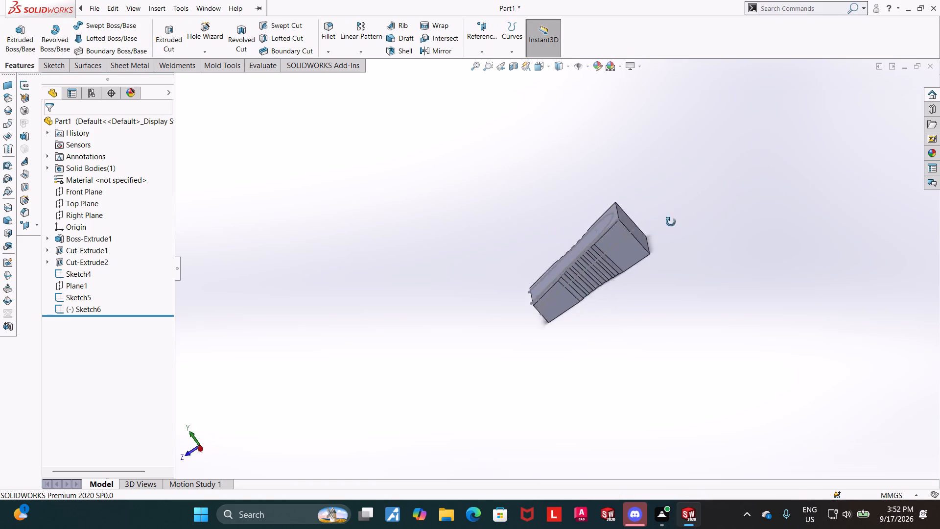
pyautogui.moveTo(671, 222); pyautogui.dragTo(690, 206, button='middle')
pyautogui.press('Escape')
pyautogui.press('Escape')
pyautogui.moveTo(683, 192); pyautogui.dragTo(673, 242, button='middle')
pyautogui.scroll(-3, 648, 252)
pyautogui.moveTo(676, 280); pyautogui.dragTo(696, 257, button='middle')
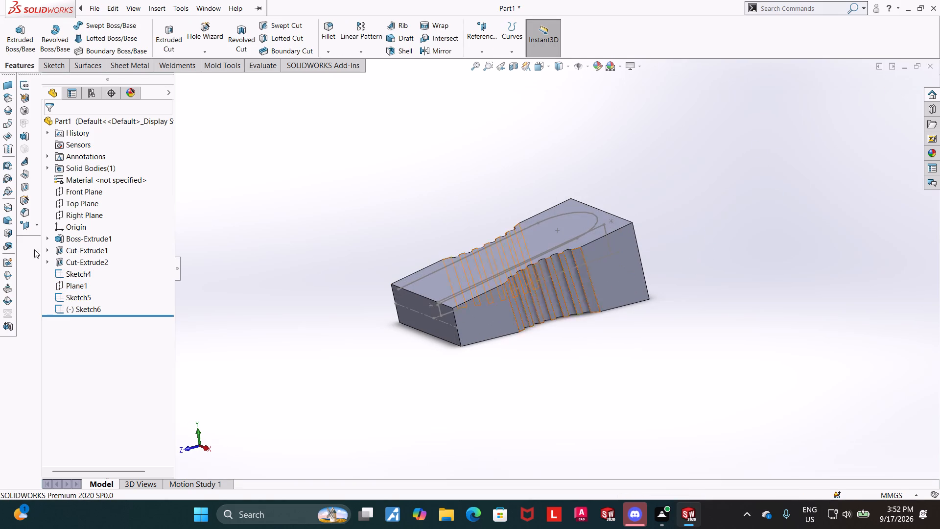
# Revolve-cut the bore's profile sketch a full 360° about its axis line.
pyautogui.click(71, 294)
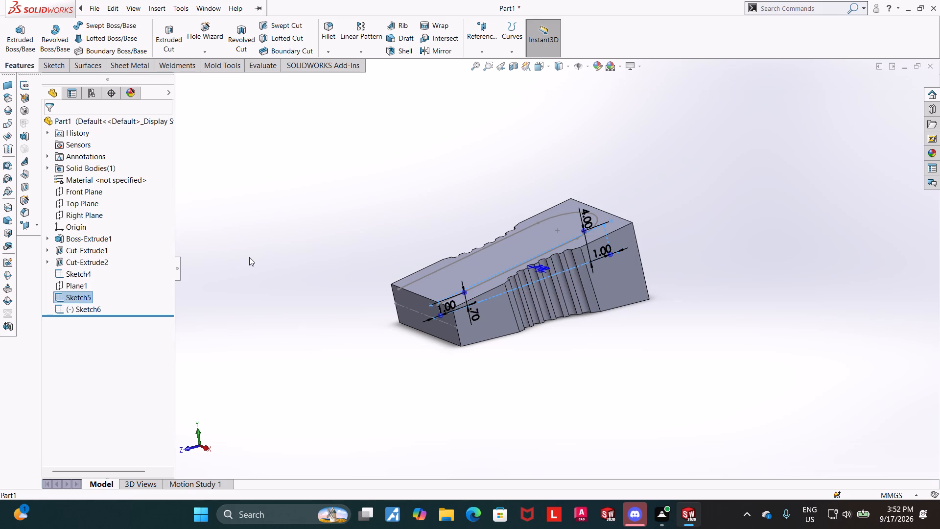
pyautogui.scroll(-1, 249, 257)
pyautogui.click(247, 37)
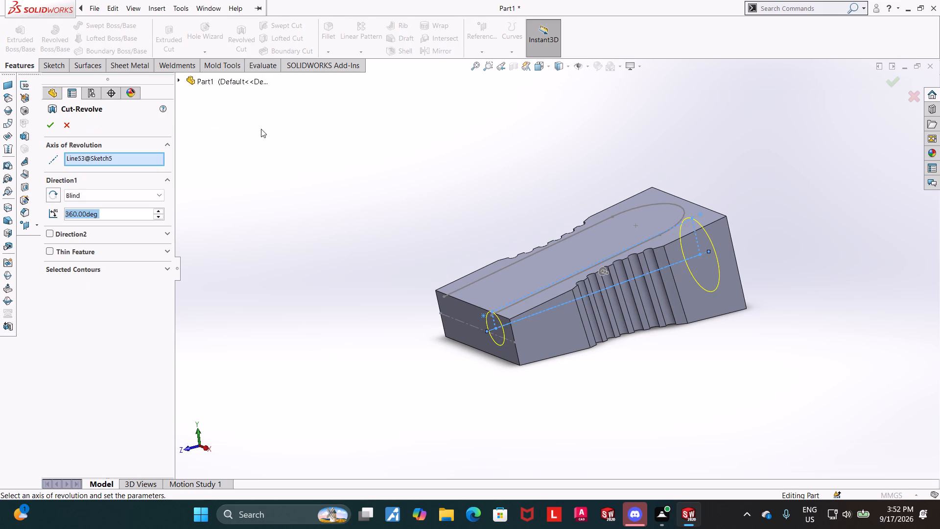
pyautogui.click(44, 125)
# Examine the revolved bore cut and Plane1 in relation to the body.
pyautogui.middleClick(266, 226)
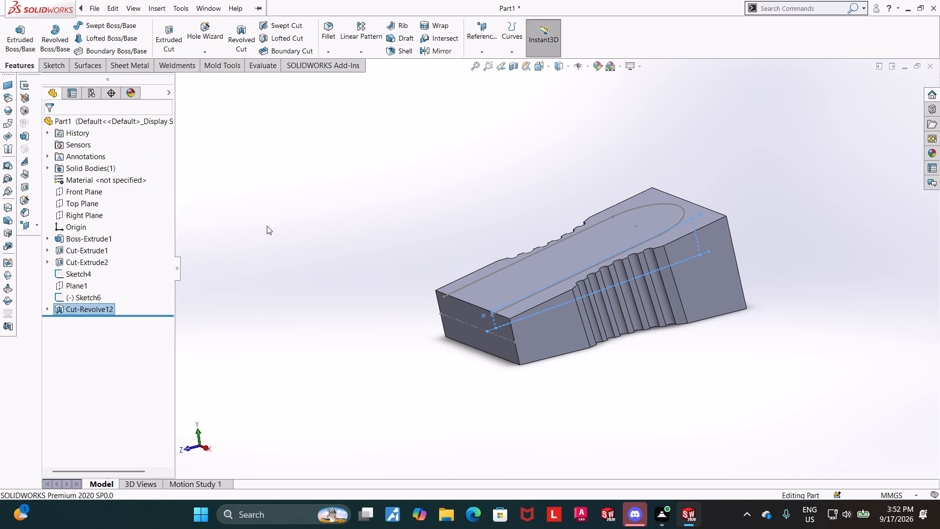
pyautogui.click(84, 307)
pyautogui.moveTo(282, 285); pyautogui.dragTo(297, 277, button='middle')
pyautogui.click(412, 303)
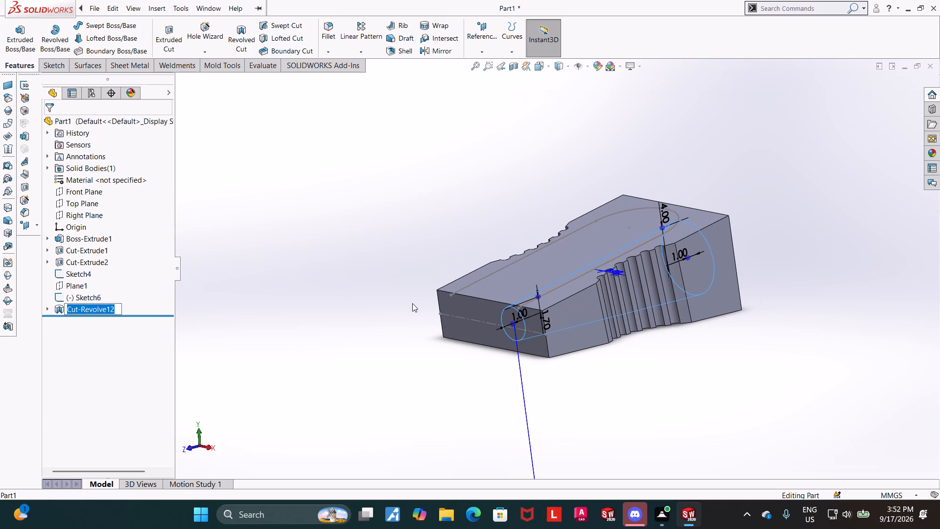
pyautogui.click(98, 307)
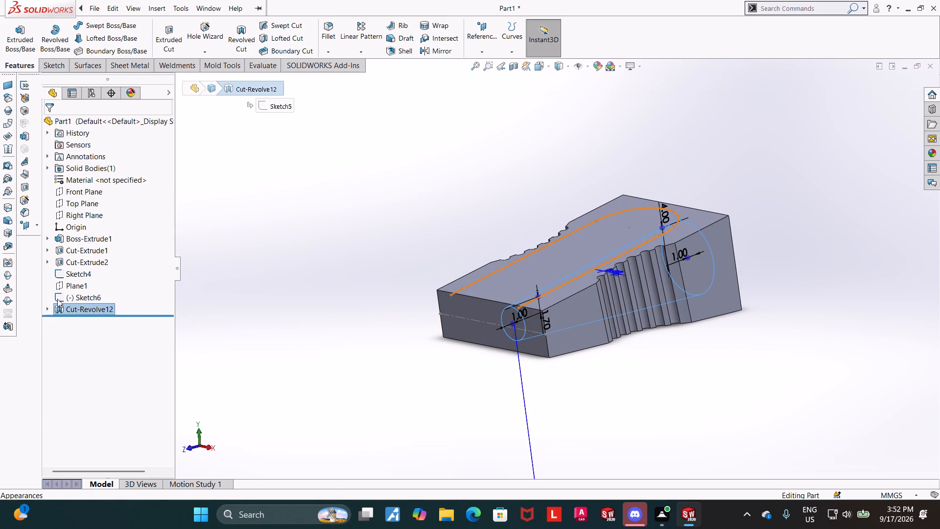
pyautogui.click(67, 281)
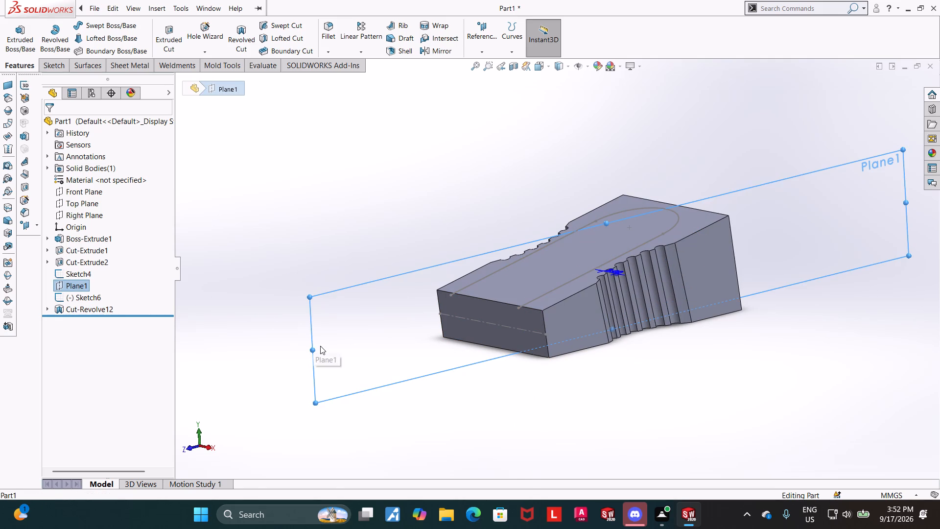
pyautogui.rightClick(360, 330)
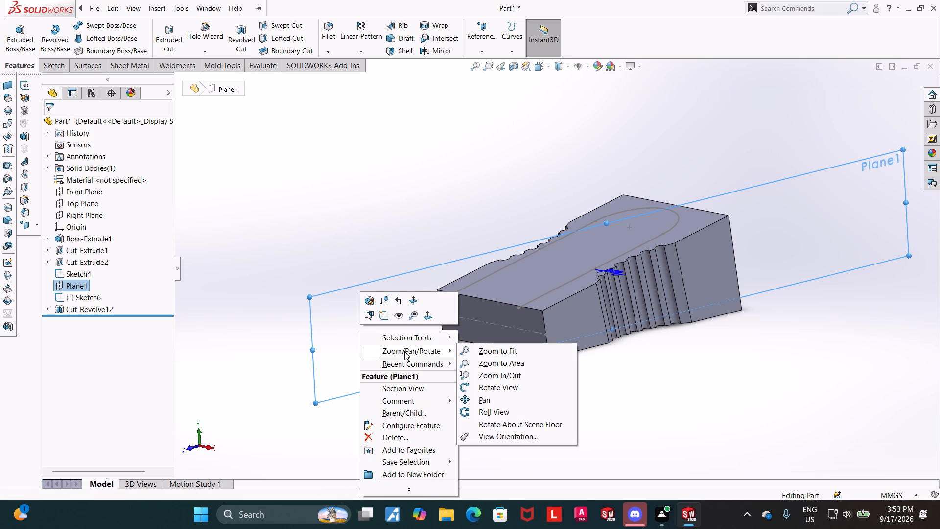
pyautogui.click(437, 233)
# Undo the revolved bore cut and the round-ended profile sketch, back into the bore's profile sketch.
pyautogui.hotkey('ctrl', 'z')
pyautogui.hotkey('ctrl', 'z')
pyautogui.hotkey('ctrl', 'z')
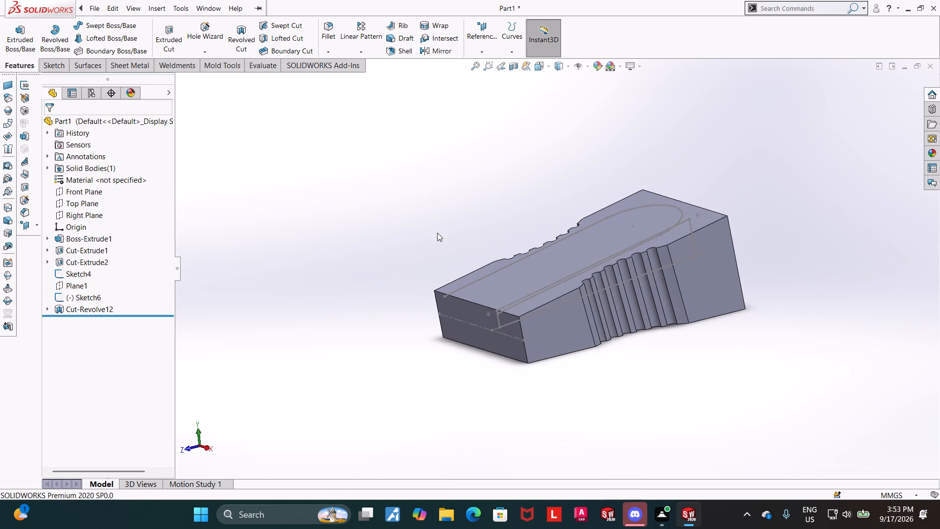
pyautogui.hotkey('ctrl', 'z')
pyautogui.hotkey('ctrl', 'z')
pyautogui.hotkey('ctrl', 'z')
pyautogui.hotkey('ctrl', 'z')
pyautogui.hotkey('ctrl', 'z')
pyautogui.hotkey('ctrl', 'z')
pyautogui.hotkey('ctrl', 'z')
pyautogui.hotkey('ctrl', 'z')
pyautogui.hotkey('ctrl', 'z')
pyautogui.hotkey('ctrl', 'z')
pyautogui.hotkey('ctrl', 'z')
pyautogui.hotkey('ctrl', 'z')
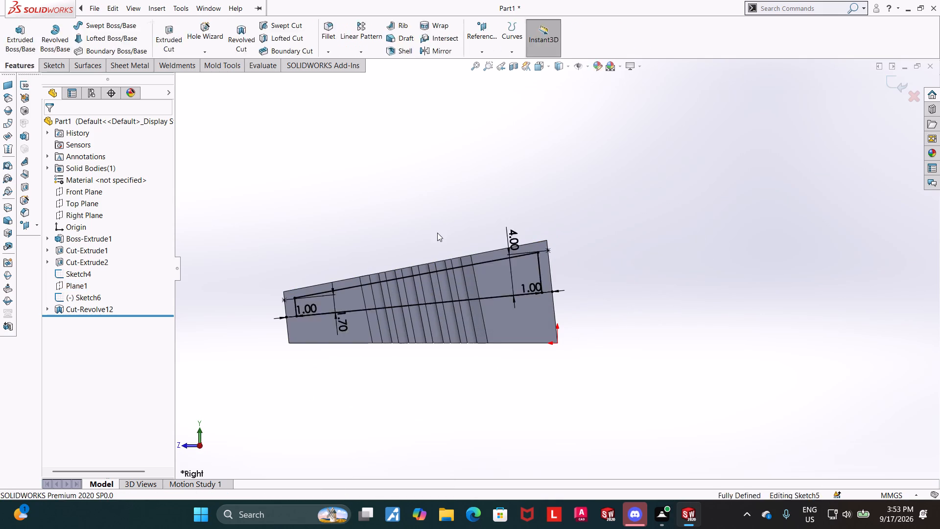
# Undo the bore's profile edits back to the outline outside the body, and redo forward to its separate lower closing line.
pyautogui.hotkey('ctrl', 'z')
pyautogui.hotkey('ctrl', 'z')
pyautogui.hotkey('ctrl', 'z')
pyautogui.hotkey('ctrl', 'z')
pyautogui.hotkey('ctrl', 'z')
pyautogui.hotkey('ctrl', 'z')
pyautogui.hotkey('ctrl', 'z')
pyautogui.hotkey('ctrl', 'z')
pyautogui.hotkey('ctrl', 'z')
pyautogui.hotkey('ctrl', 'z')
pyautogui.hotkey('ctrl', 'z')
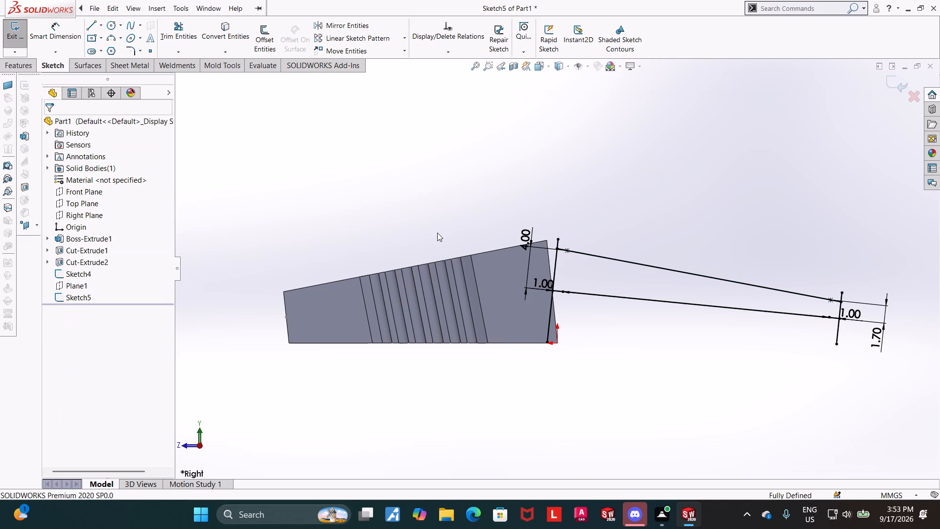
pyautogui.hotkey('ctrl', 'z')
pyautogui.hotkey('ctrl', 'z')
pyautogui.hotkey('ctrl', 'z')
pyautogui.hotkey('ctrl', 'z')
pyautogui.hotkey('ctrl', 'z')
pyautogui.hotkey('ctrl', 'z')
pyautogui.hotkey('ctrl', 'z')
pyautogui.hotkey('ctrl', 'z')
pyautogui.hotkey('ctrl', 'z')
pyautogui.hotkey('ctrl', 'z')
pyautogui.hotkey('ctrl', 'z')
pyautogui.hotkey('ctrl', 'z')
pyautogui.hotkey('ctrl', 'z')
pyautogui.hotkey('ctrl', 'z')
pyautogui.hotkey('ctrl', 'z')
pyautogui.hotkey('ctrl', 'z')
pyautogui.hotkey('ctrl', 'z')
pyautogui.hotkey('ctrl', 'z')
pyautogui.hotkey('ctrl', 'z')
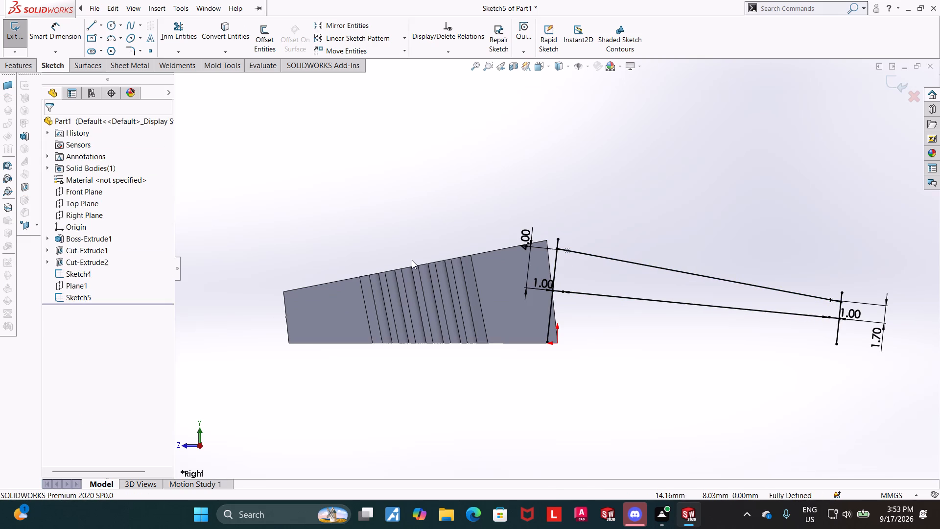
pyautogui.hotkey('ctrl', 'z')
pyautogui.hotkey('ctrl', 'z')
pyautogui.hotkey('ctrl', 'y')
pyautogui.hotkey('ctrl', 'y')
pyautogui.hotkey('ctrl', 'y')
# Exit the bore's profile sketch, discarding its changes.
pyautogui.press('Escape')
pyautogui.press('Escape')
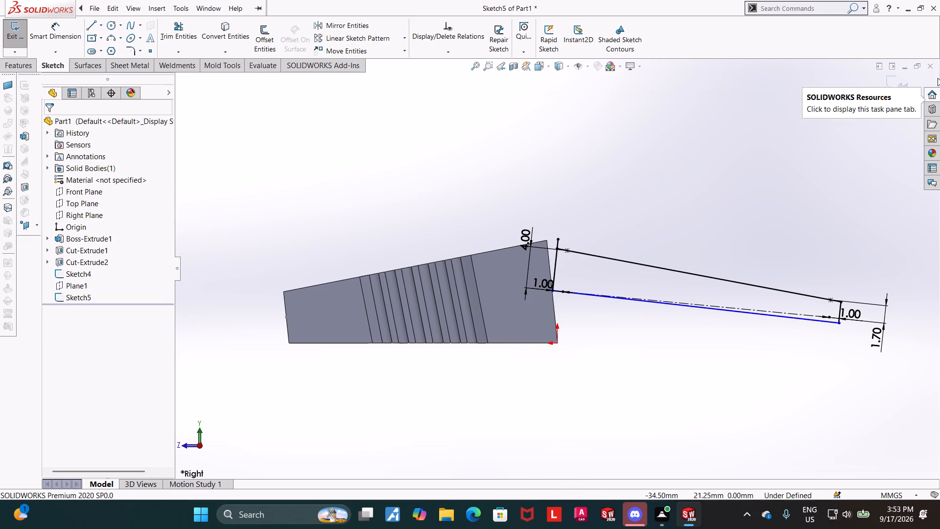
pyautogui.press('Escape')
pyautogui.click(913, 97)
pyautogui.click(487, 264)
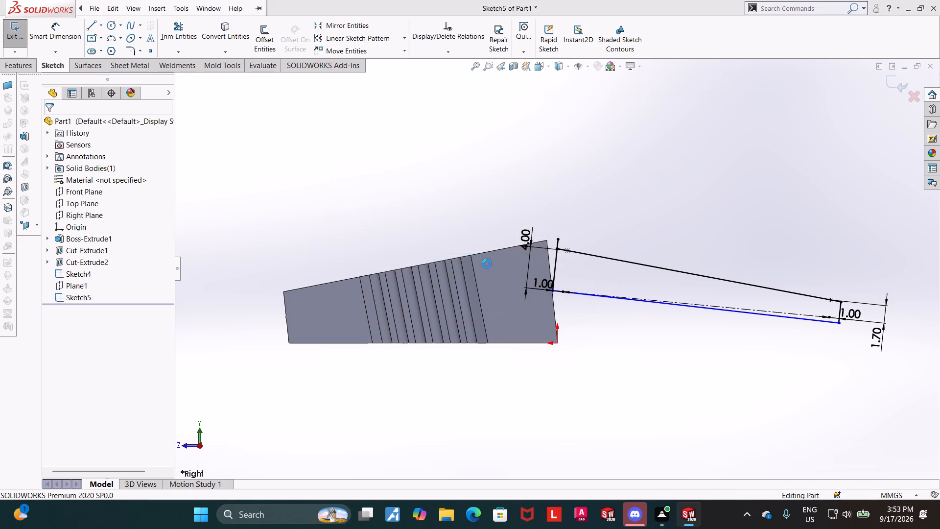
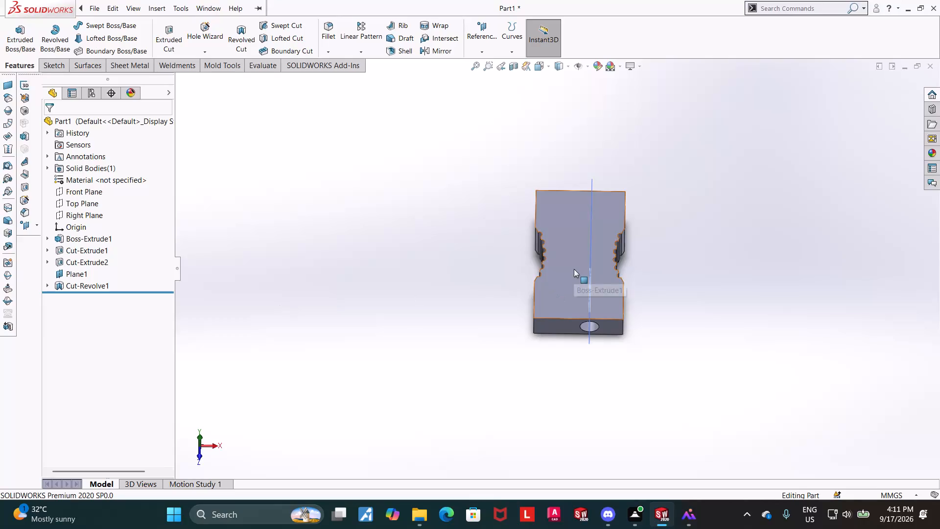
# Start a new sketch on the body's large sloped face and view it face-on.
pyautogui.click(574, 269)
pyautogui.click(617, 240)
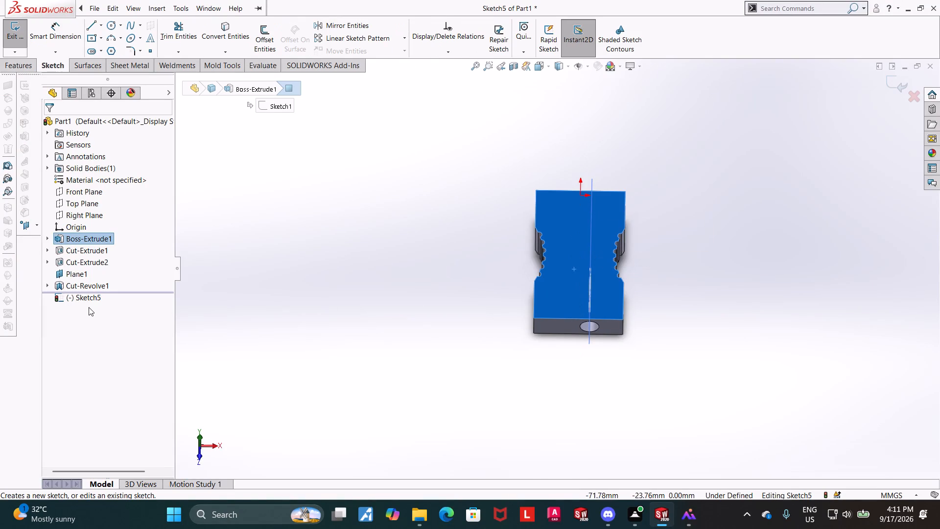
pyautogui.click(86, 298)
pyautogui.click(113, 284)
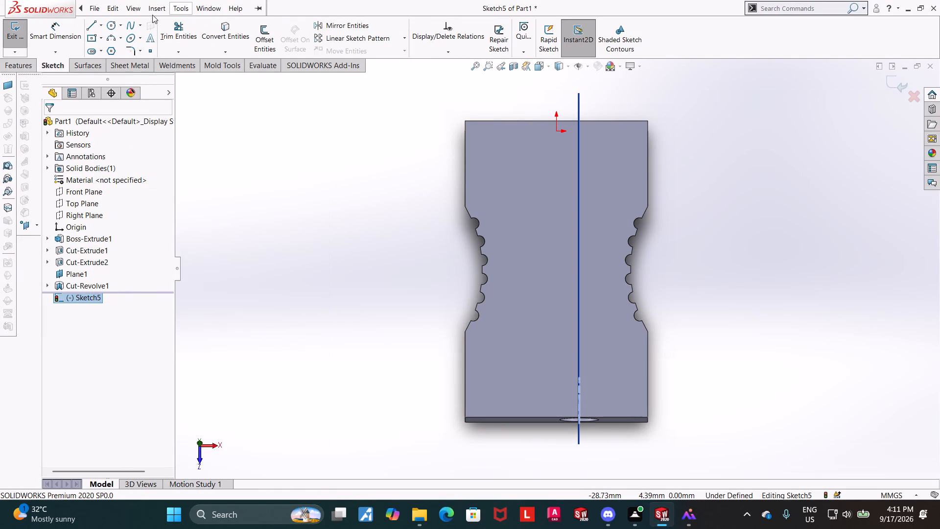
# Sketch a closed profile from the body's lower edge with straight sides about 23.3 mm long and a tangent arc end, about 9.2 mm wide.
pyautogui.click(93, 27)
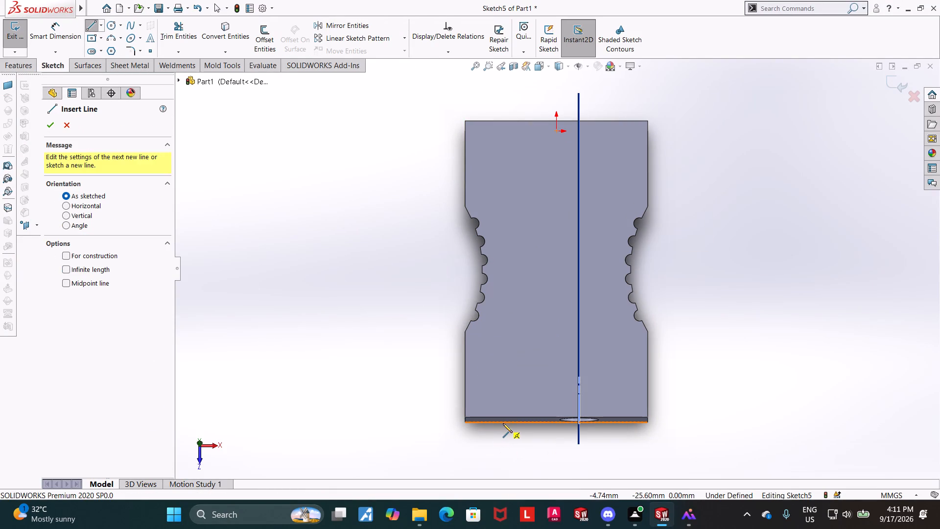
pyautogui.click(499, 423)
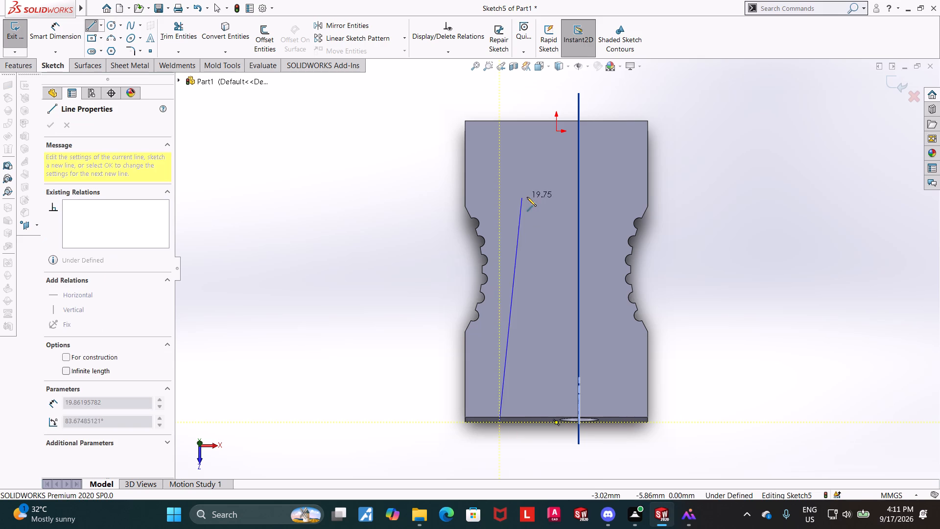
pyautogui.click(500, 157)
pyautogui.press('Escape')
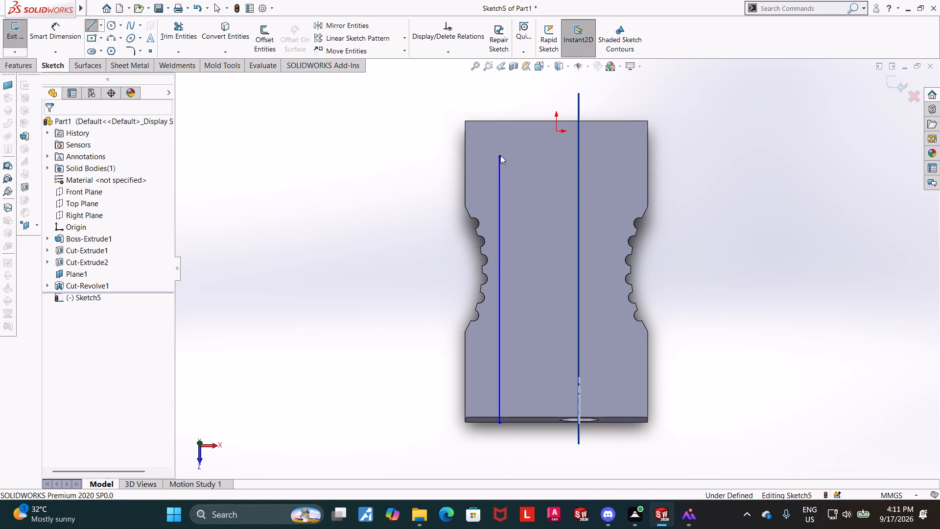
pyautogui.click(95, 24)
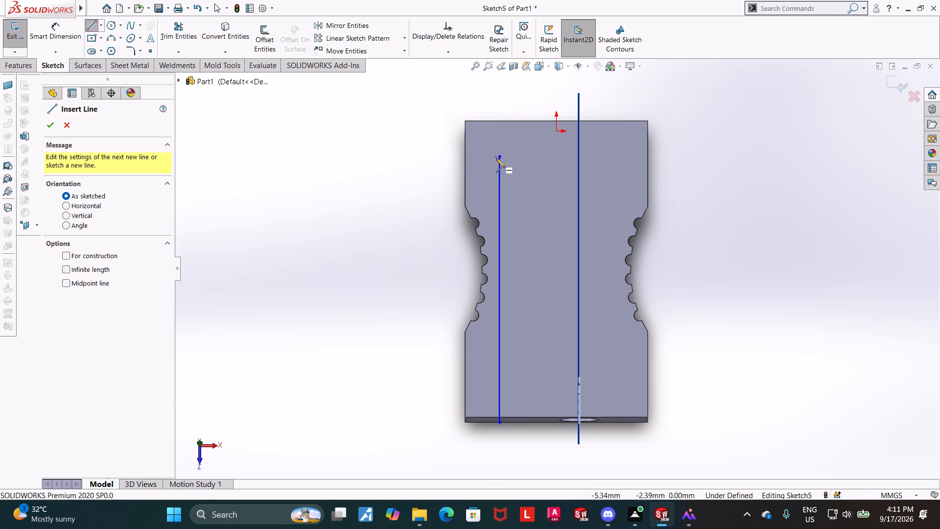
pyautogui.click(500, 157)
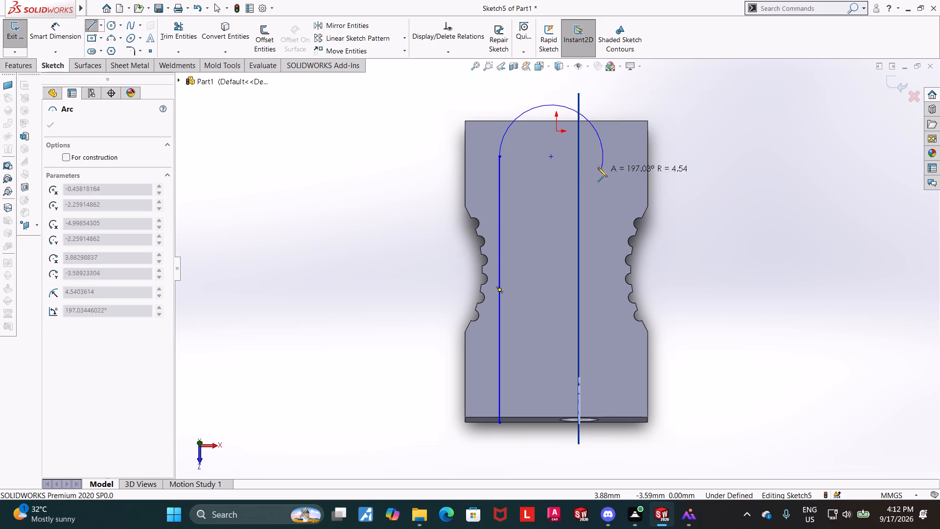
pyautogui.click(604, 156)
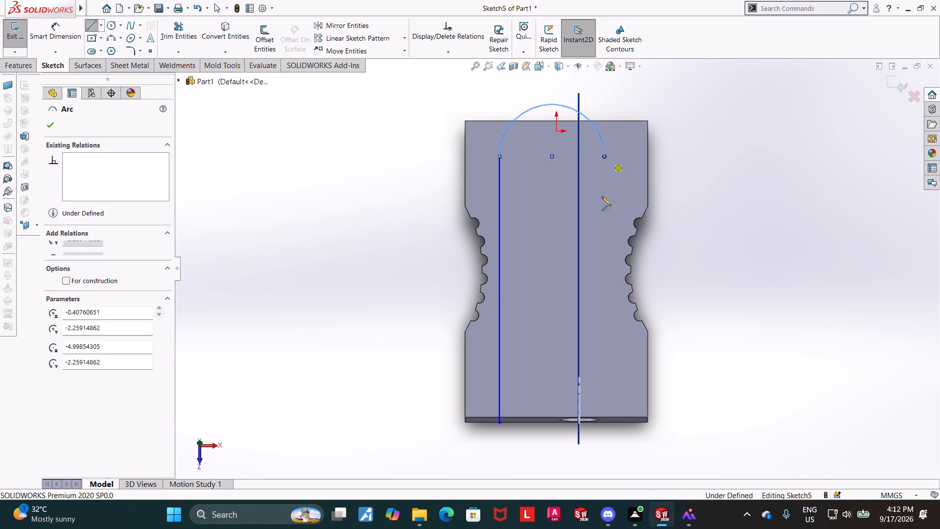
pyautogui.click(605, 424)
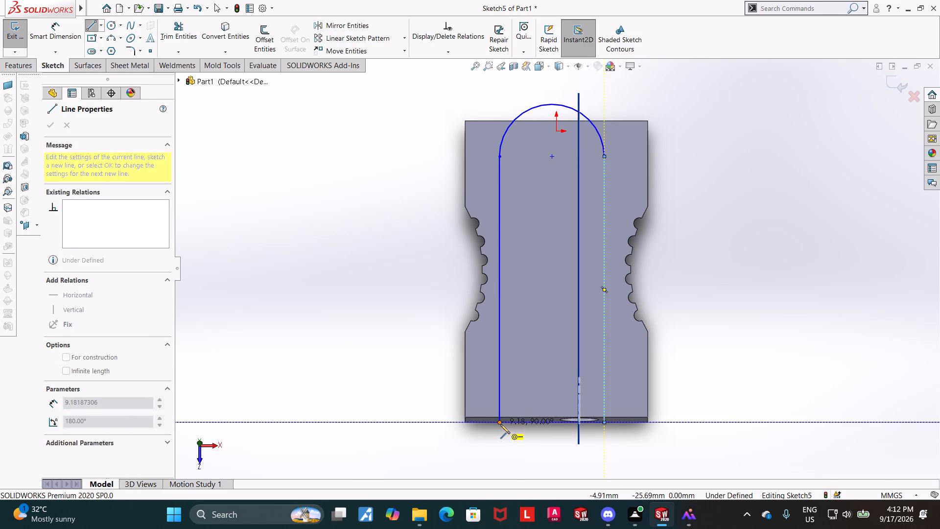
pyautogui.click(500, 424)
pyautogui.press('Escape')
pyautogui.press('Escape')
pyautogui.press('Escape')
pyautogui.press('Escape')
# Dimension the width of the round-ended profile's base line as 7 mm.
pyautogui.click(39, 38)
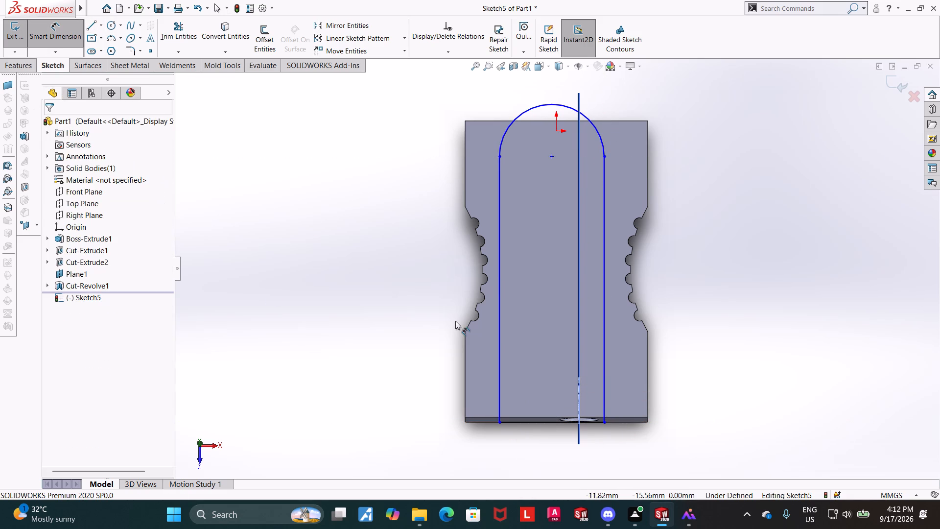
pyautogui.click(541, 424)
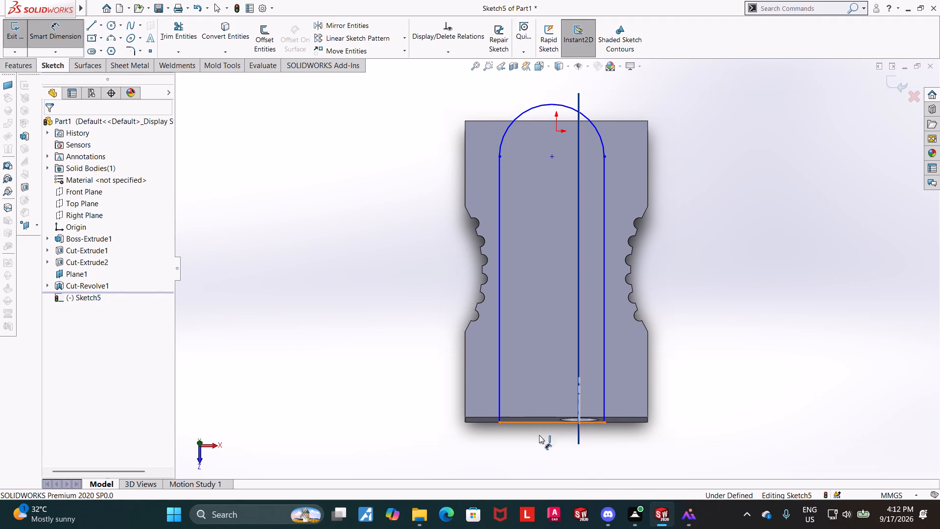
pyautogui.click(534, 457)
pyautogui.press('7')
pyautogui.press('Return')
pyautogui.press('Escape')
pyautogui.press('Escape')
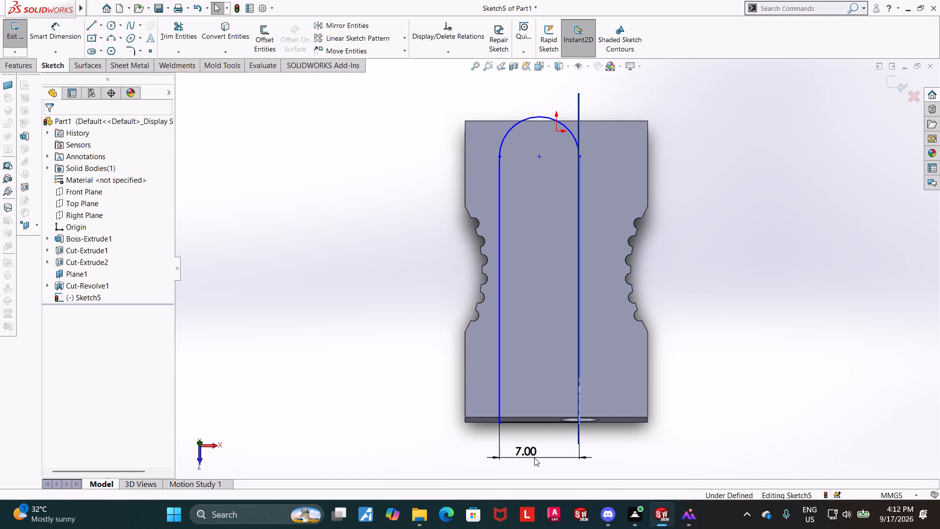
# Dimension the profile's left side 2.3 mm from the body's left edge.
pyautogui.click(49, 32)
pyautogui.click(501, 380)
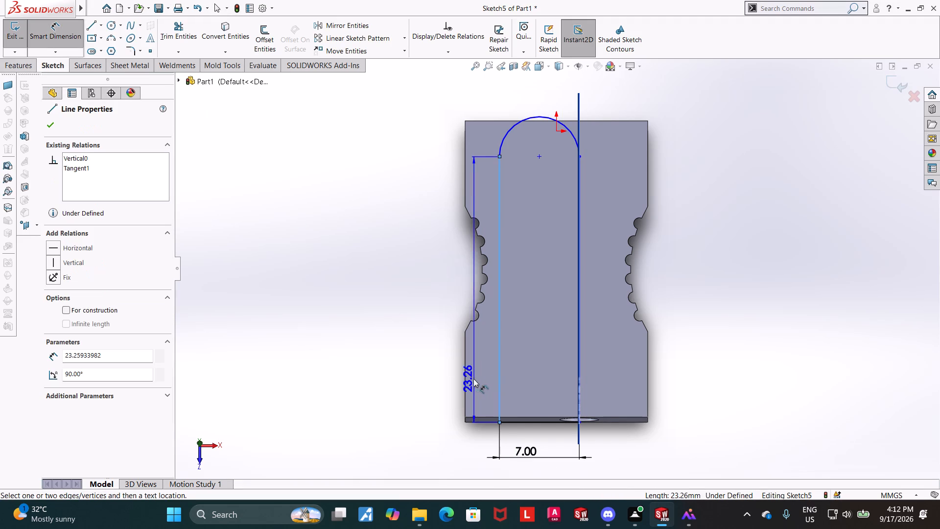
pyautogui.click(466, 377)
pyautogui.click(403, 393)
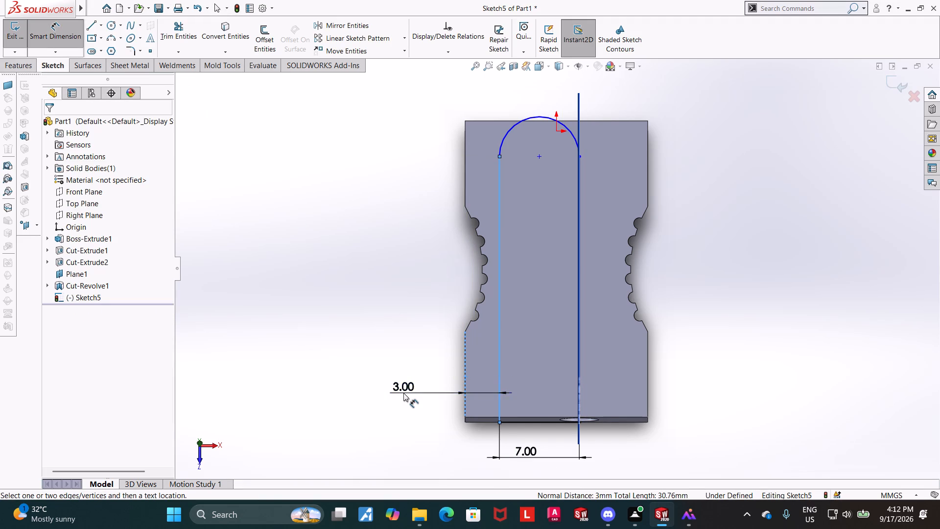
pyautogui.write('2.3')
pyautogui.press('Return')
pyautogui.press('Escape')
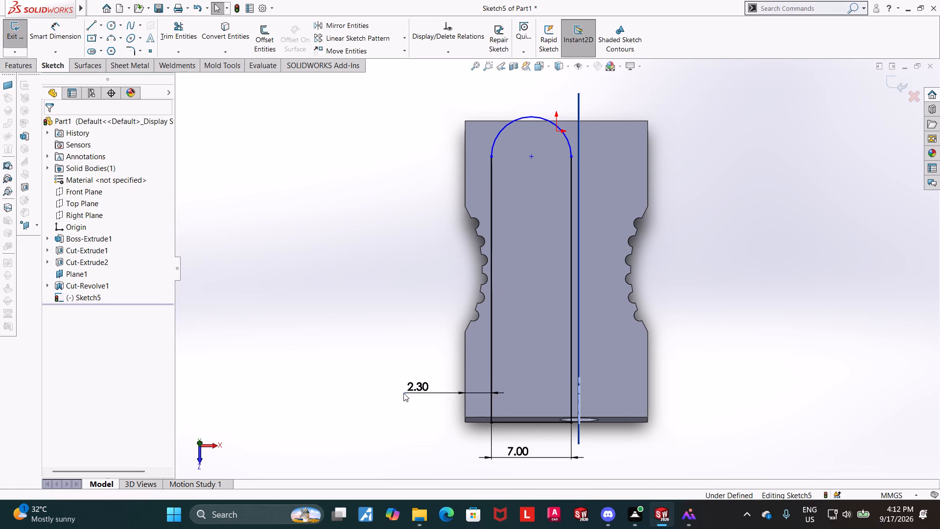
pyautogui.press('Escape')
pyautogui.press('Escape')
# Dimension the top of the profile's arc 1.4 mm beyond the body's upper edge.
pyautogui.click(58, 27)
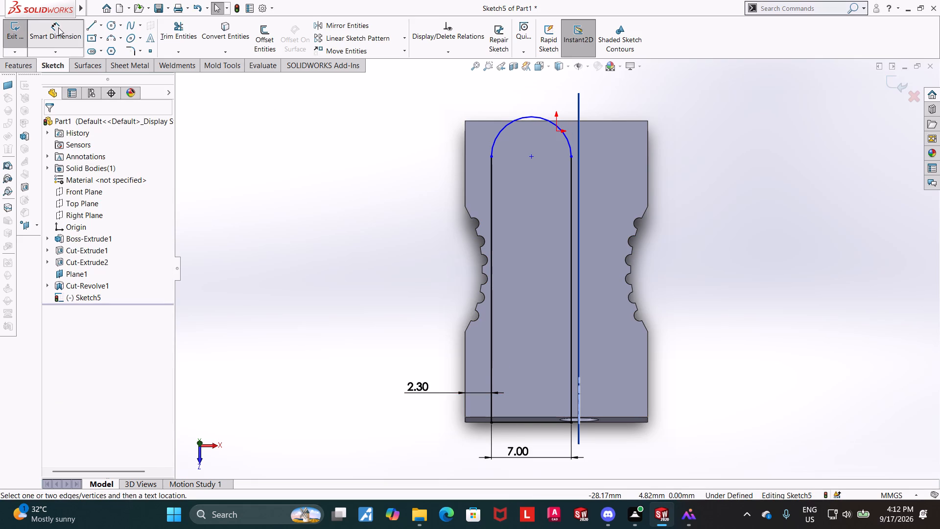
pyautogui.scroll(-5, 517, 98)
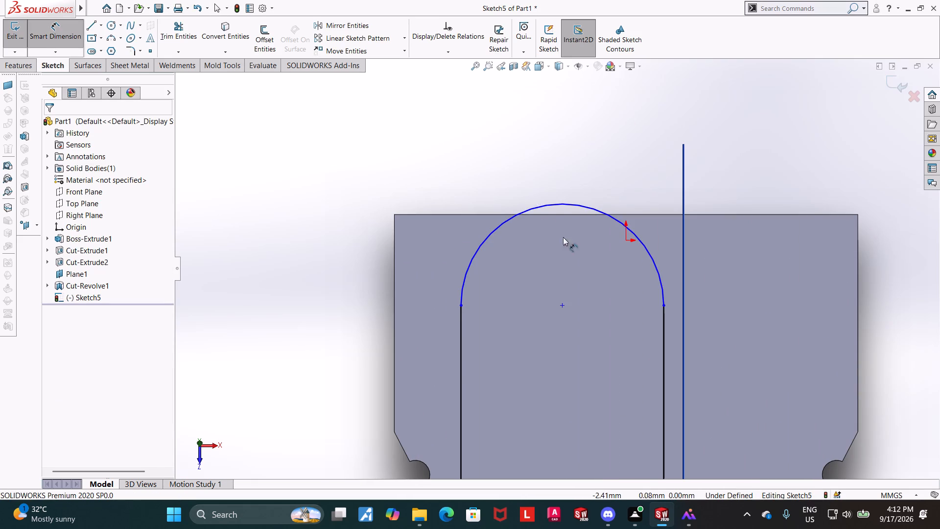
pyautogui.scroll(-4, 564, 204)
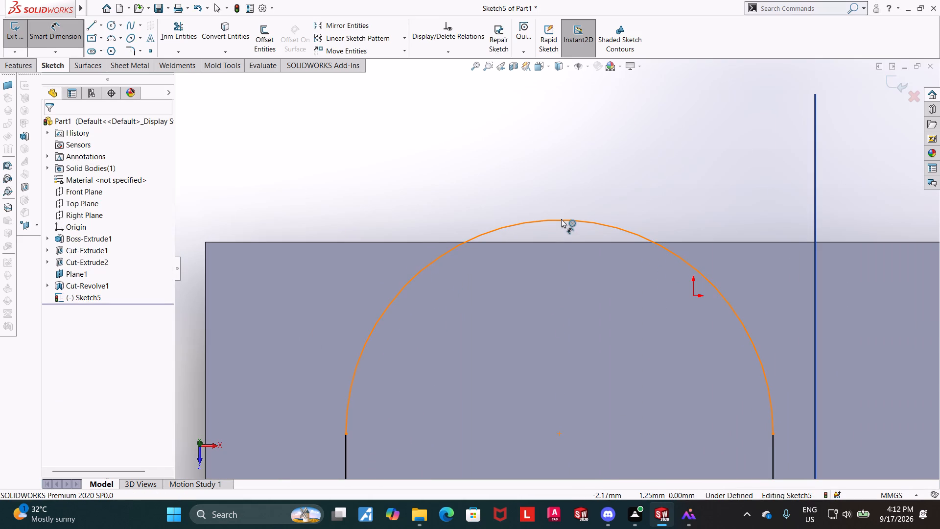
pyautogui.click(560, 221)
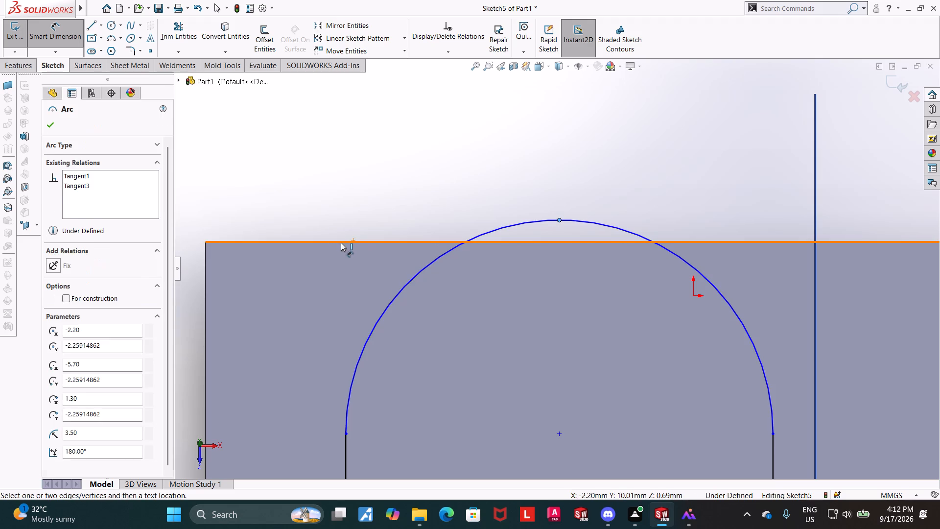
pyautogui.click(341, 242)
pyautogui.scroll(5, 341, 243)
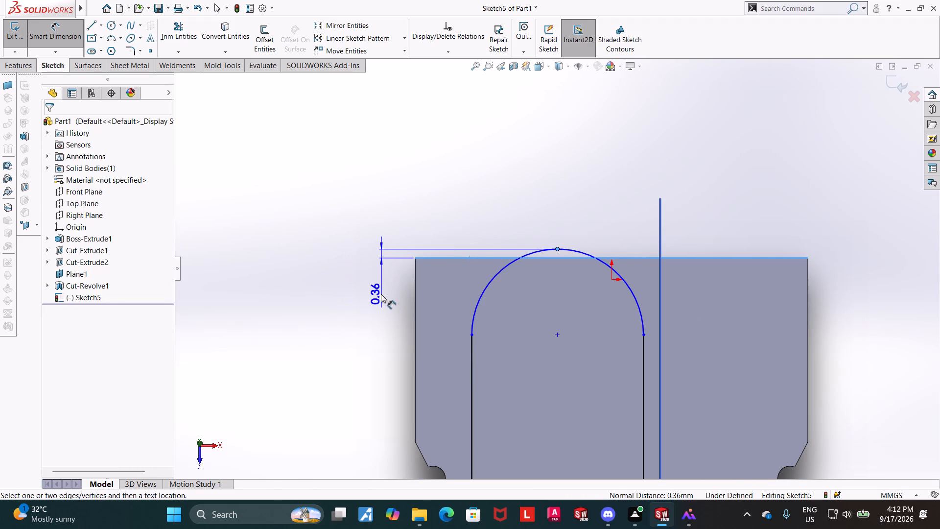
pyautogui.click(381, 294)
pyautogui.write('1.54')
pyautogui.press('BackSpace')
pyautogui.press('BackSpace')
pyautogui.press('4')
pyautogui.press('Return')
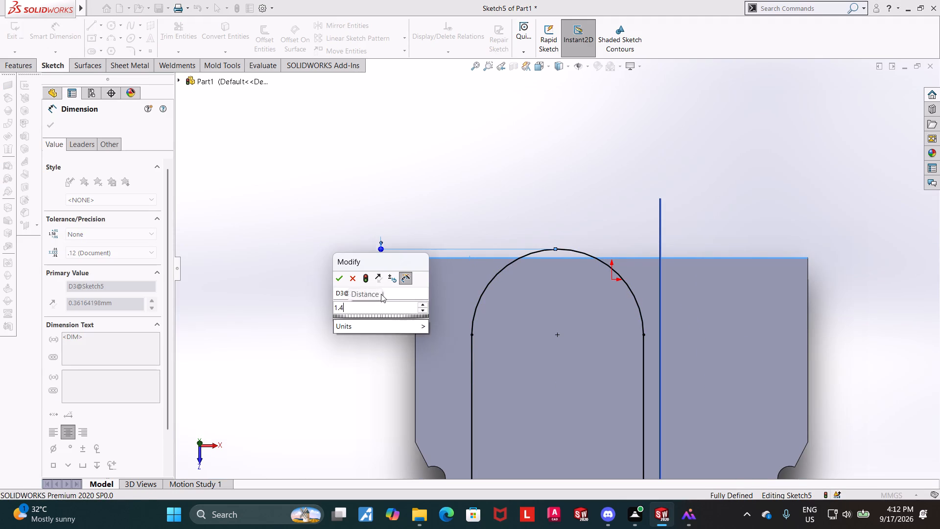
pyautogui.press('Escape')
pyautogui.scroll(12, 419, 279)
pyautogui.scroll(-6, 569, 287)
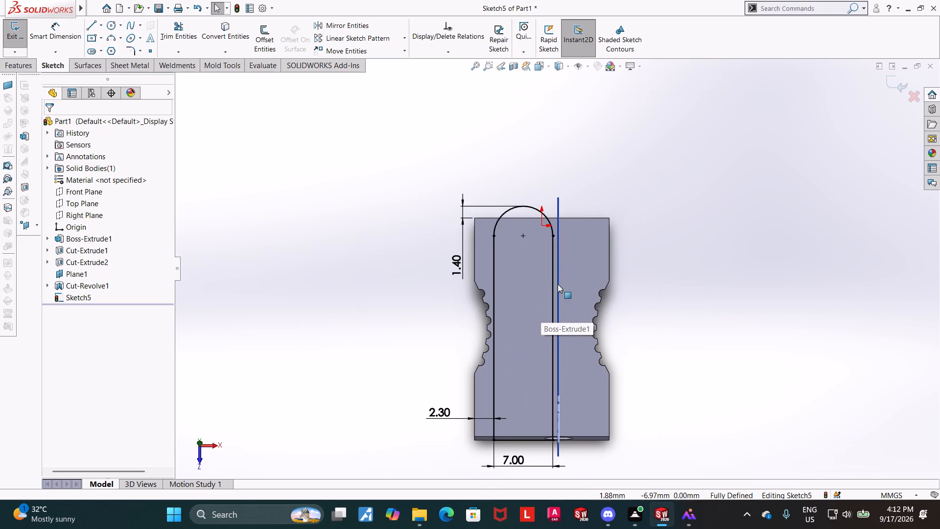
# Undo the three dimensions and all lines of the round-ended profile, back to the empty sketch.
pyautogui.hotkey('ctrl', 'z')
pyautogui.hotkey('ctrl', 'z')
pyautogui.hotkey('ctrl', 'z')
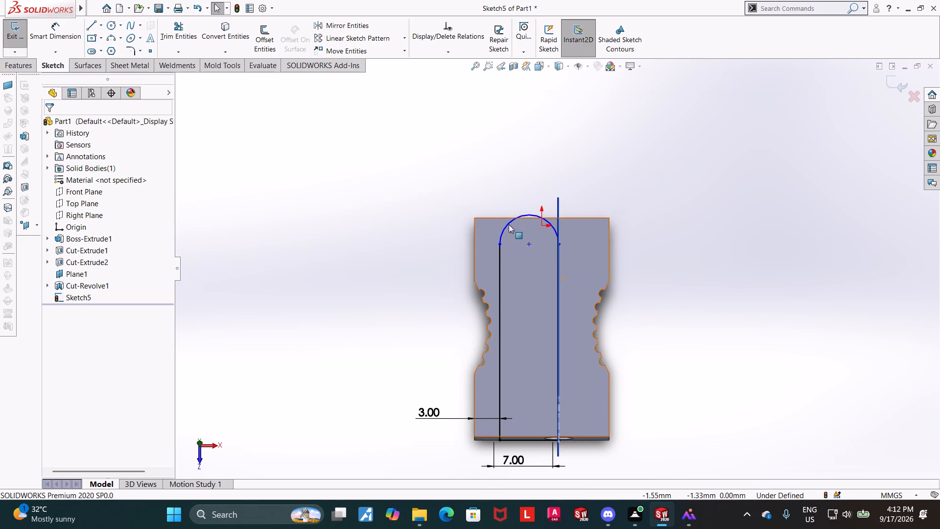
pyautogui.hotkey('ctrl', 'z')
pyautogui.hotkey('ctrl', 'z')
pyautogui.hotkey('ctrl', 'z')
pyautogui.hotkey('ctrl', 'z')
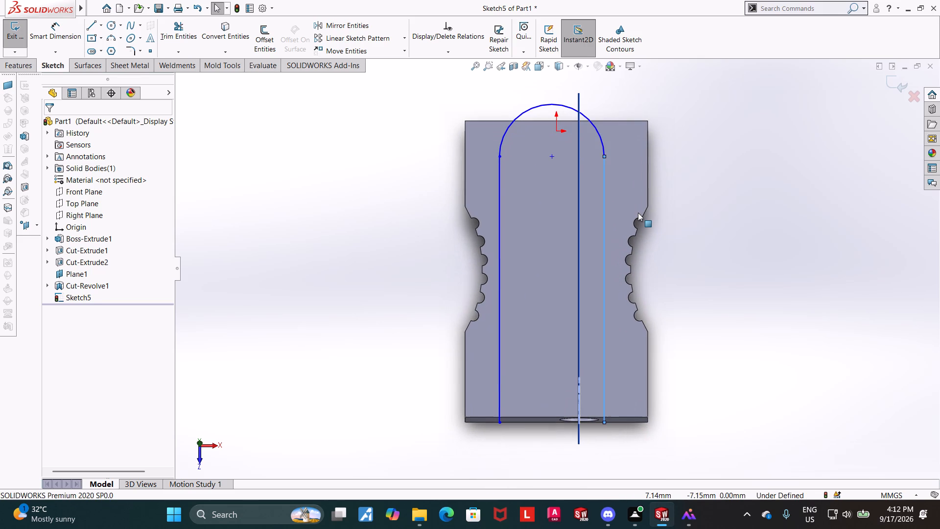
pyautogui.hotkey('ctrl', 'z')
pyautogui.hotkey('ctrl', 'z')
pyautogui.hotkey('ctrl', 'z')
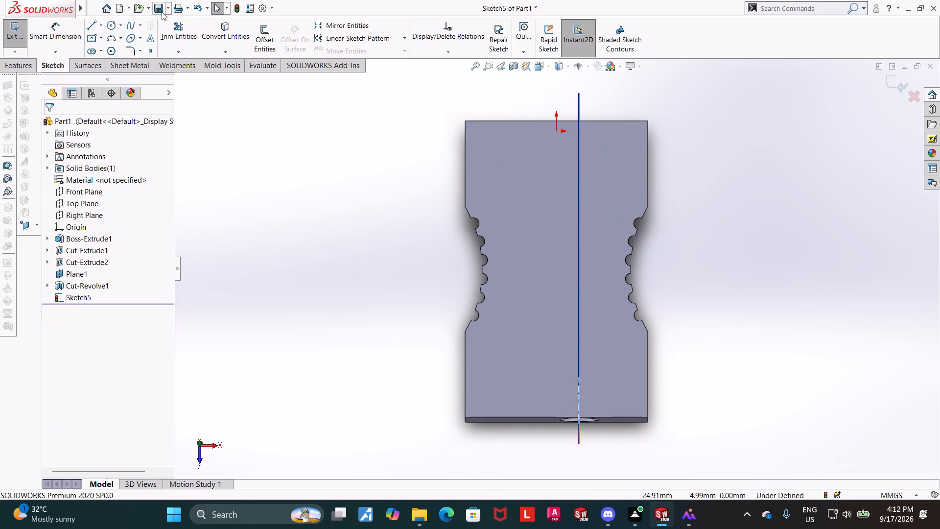
# Sketch a closed round-ended profile from the body's lower edge, with sides about 20 mm long and a tangent arc of about 3.4 mm radius.
pyautogui.press('Escape')
pyautogui.click(92, 27)
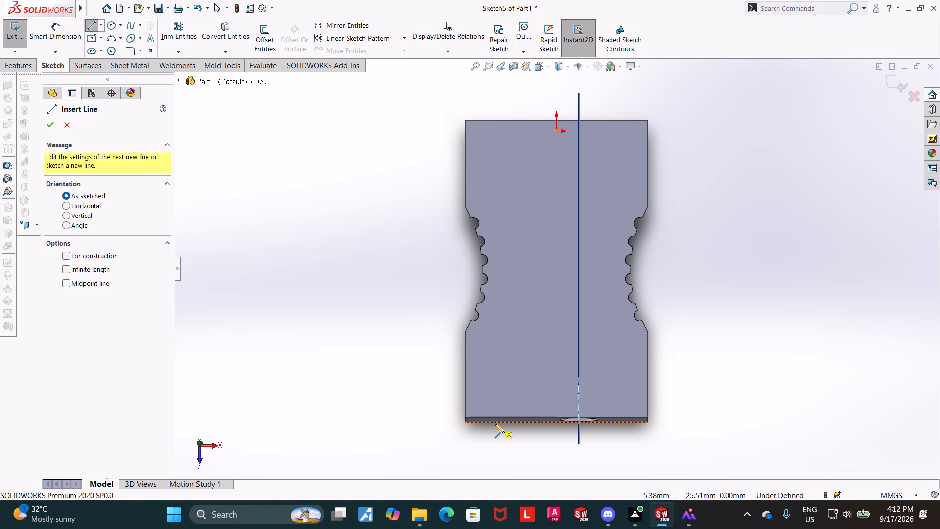
pyautogui.click(496, 423)
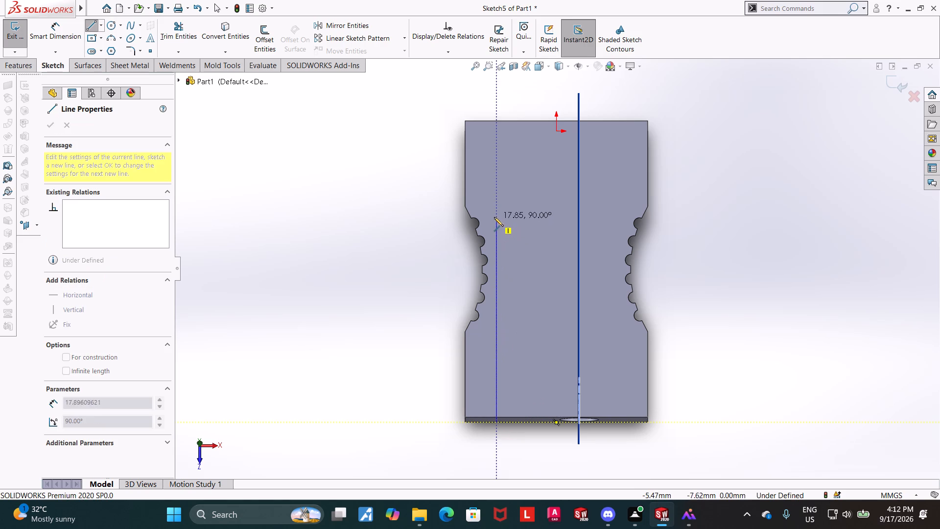
pyautogui.click(495, 196)
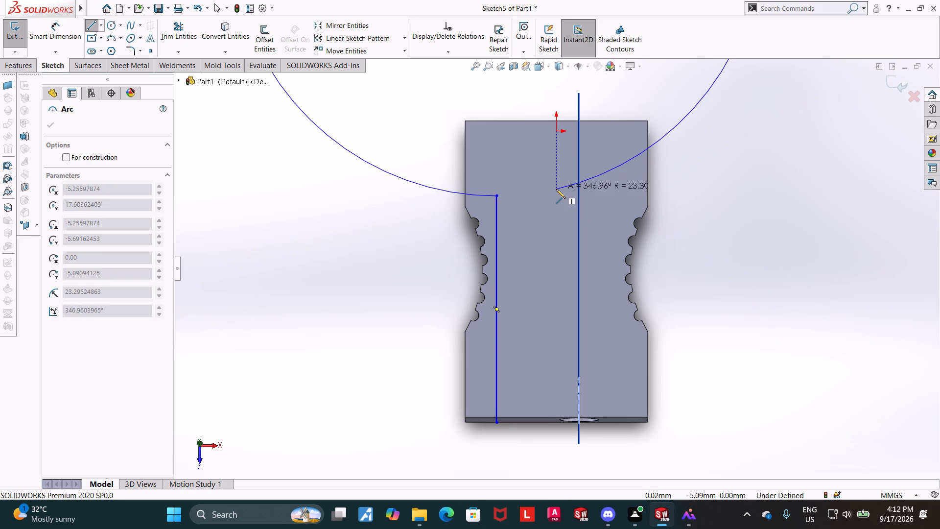
pyautogui.press('Escape')
pyautogui.click(88, 28)
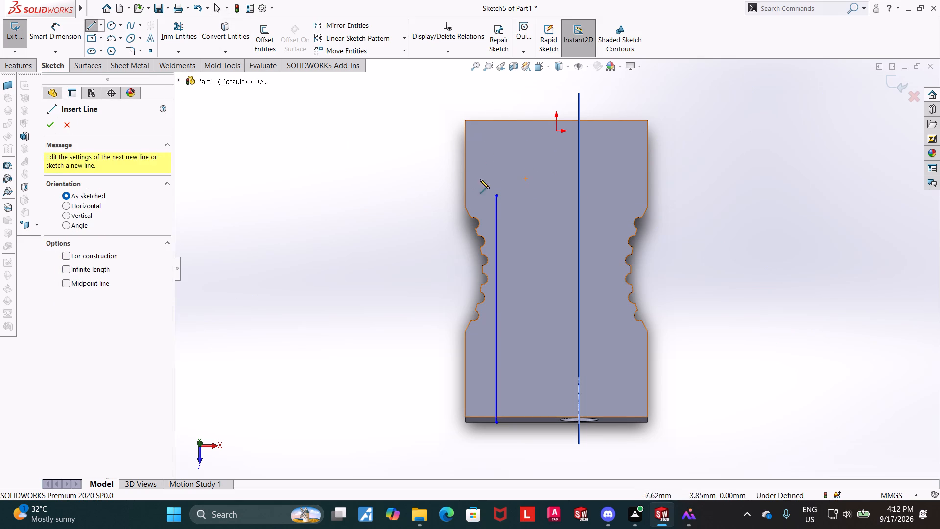
pyautogui.click(496, 196)
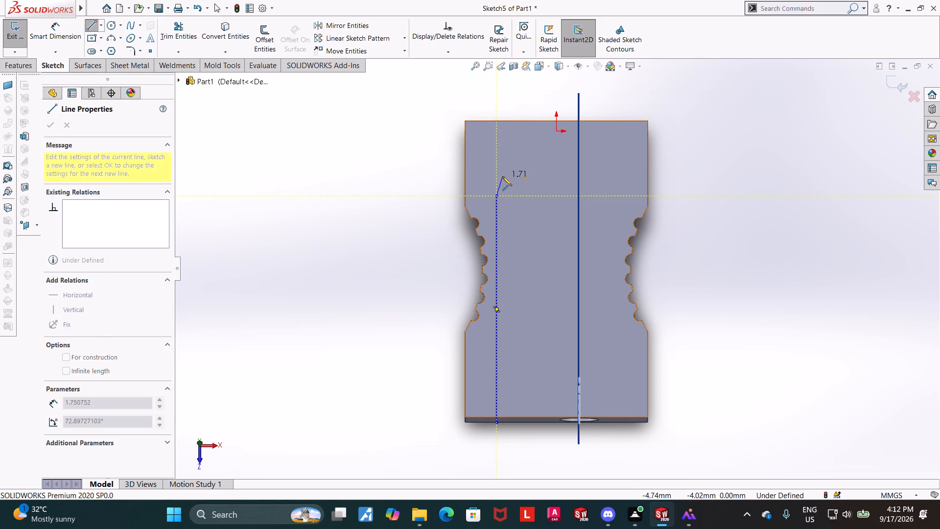
pyautogui.click(575, 196)
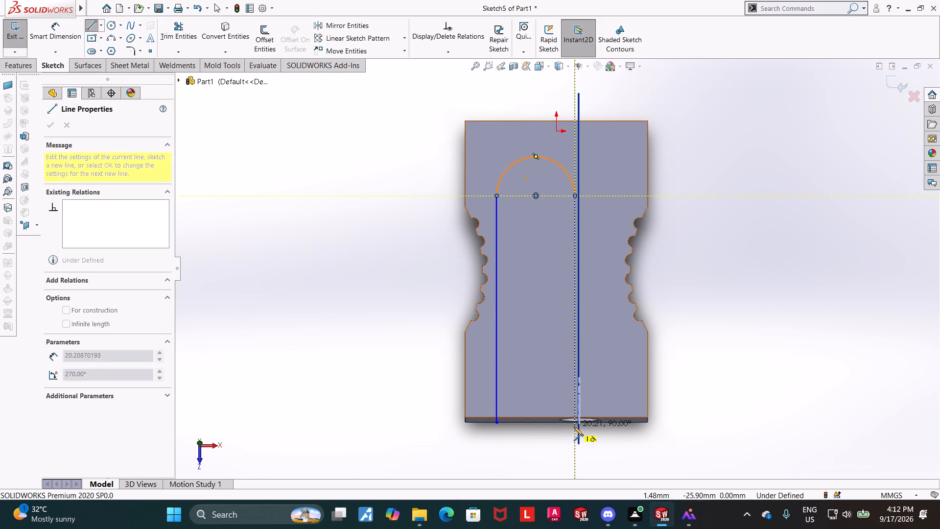
pyautogui.scroll(-4, 573, 422)
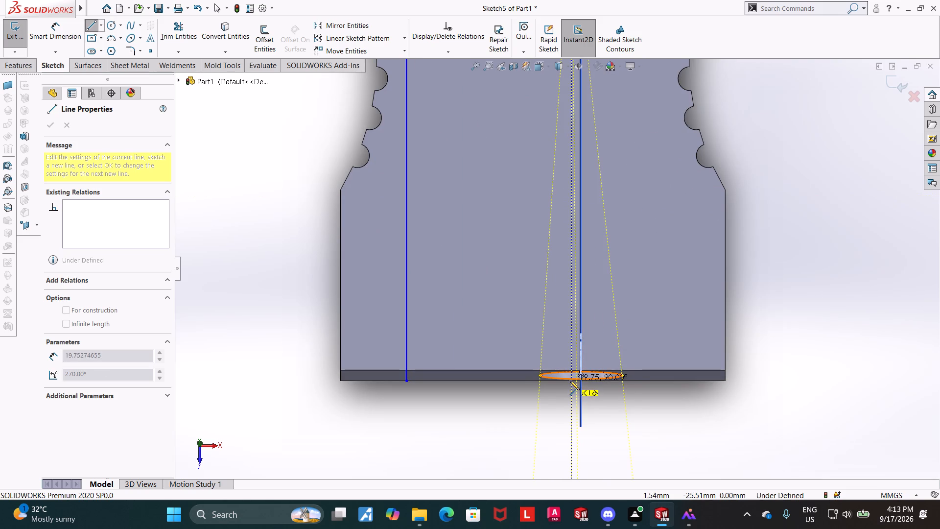
pyautogui.scroll(4, 571, 381)
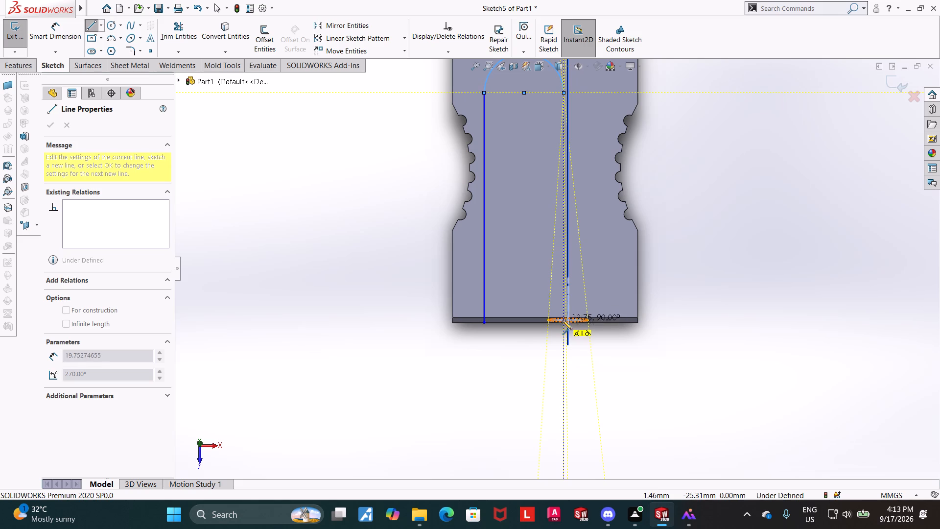
pyautogui.scroll(-5, 563, 320)
pyautogui.click(562, 308)
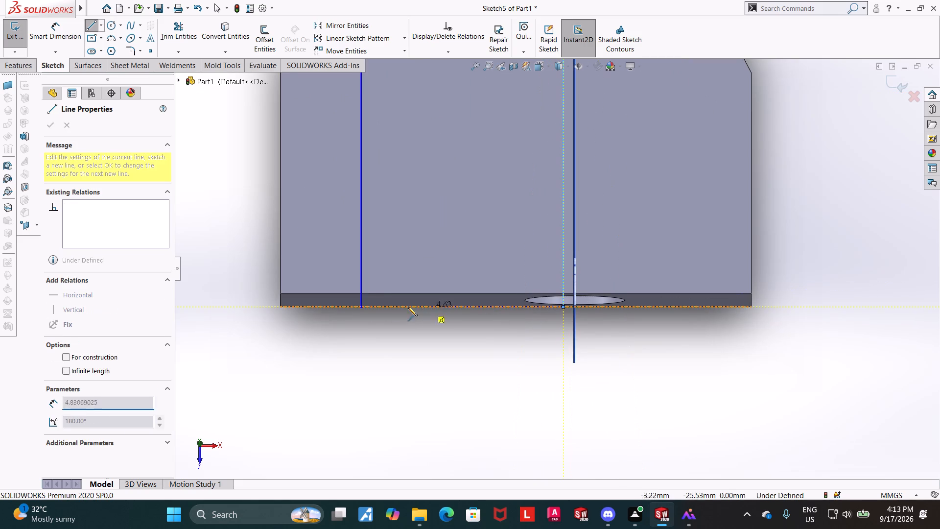
pyautogui.click(361, 308)
pyautogui.press('Escape')
pyautogui.press('Escape')
pyautogui.scroll(6, 438, 320)
pyautogui.press('Escape')
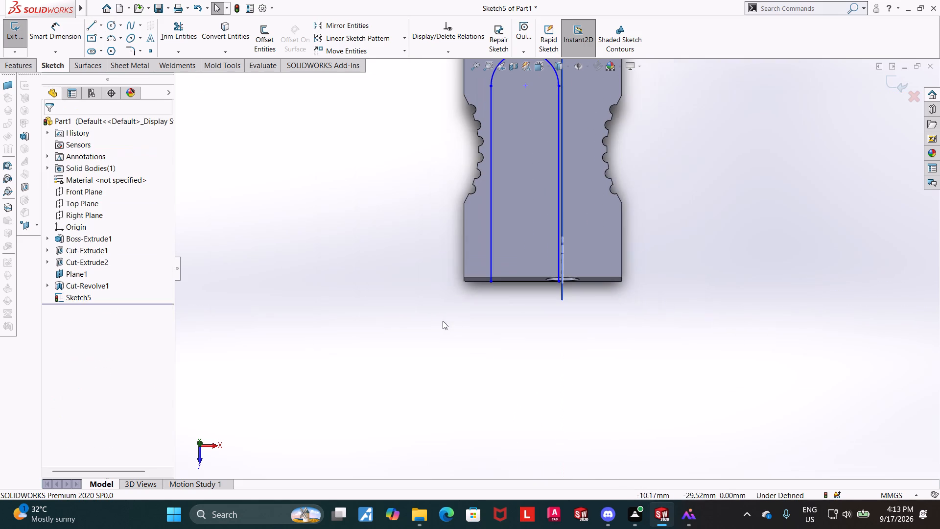
# Dimension the bottom line of the round-ended profile at 7 mm wide.
pyautogui.press('Escape')
pyautogui.click(47, 27)
pyautogui.click(518, 284)
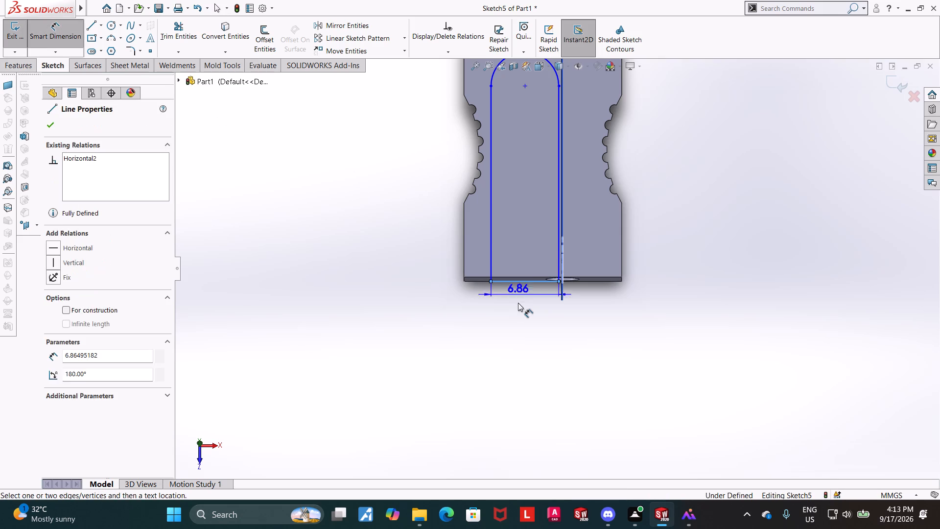
pyautogui.click(517, 304)
pyautogui.press('7')
pyautogui.press('Return')
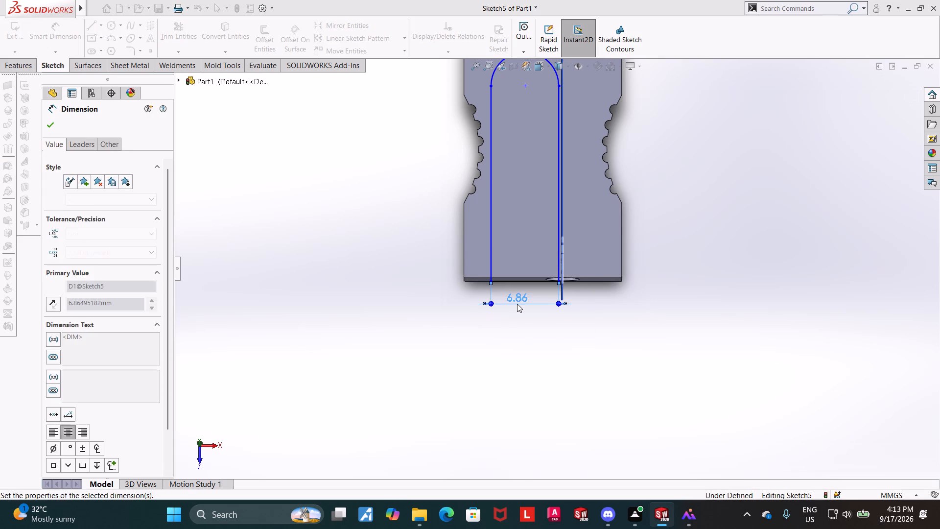
pyautogui.press('Escape')
pyautogui.press('Escape')
pyautogui.press('Escape')
# Dimension the profile's left side 2.3 mm from the body's left edge.
pyautogui.click(58, 26)
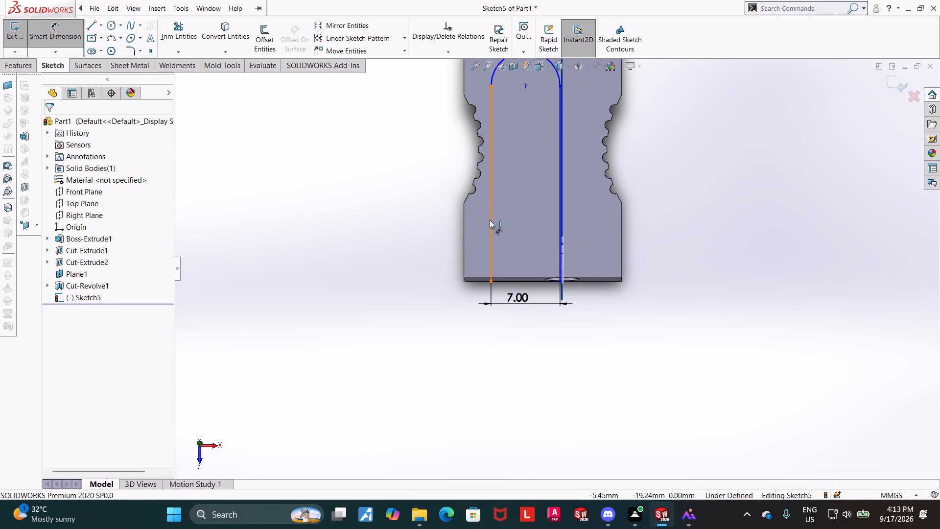
pyautogui.click(491, 220)
pyautogui.click(464, 221)
pyautogui.click(411, 236)
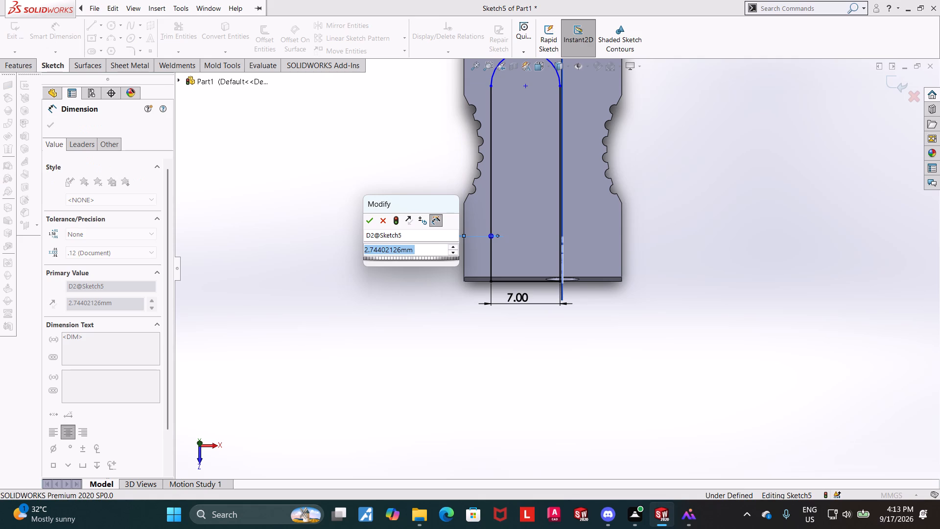
pyautogui.write('2.3')
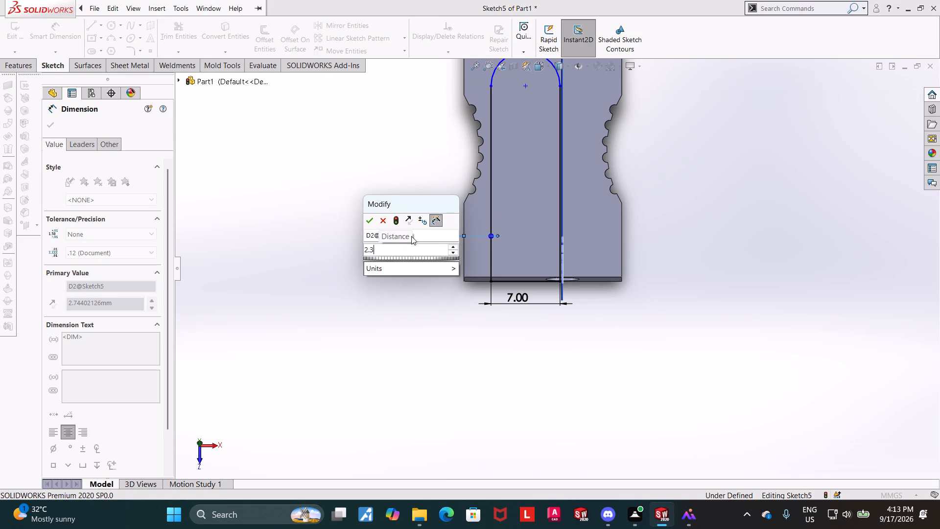
pyautogui.press('Return')
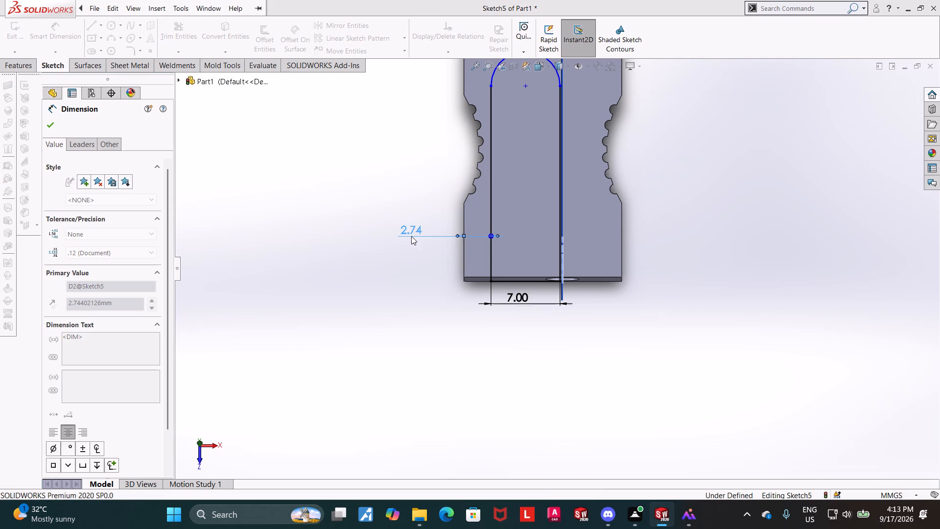
pyautogui.press('Escape')
pyautogui.press('Escape')
# Dimension the top of the profile's arc 1.4 mm below the body's upper edge.
pyautogui.scroll(5, 517, 199)
pyautogui.scroll(-3, 572, 163)
pyautogui.scroll(-2, 551, 221)
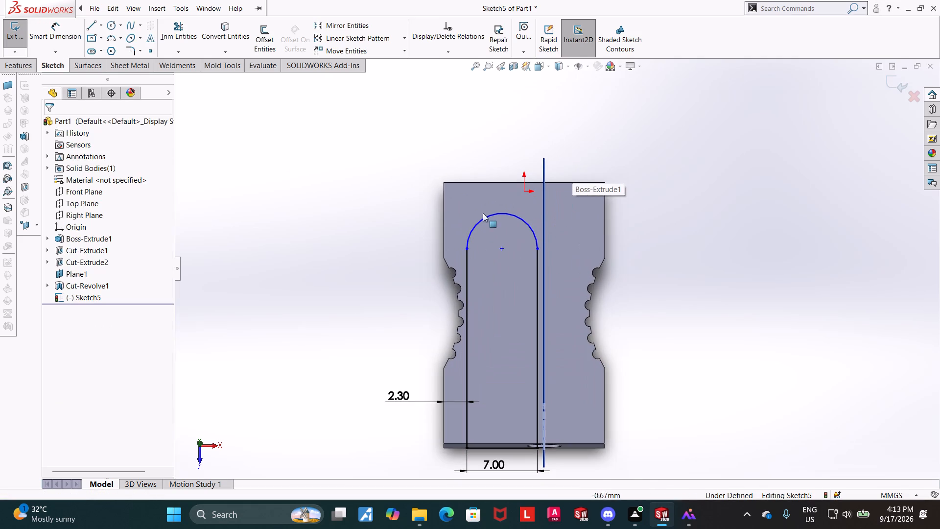
pyautogui.press('Escape')
pyautogui.press('Escape')
pyautogui.click(54, 30)
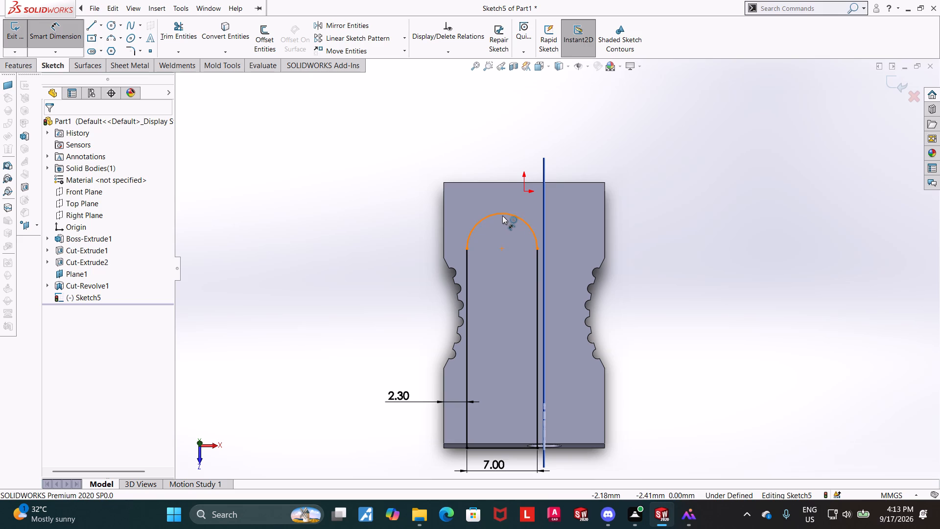
pyautogui.click(502, 213)
pyautogui.click(493, 182)
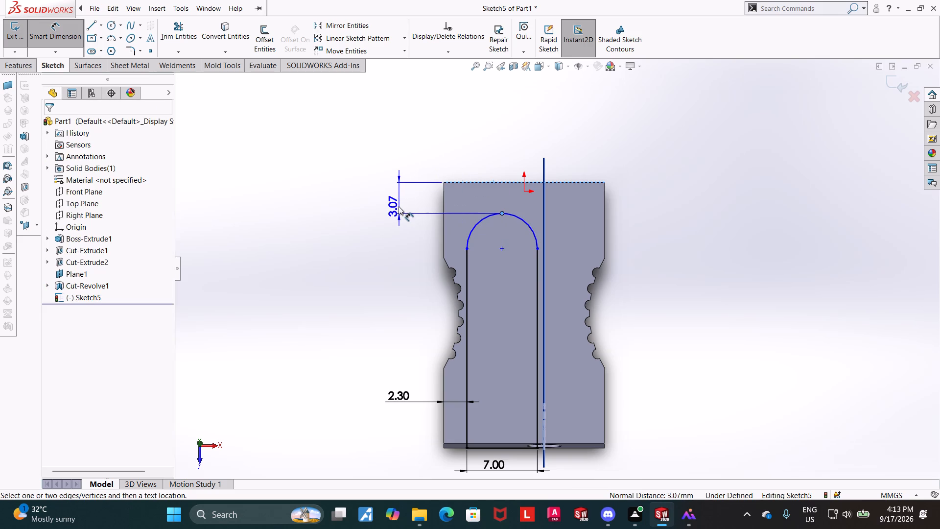
pyautogui.click(399, 206)
pyautogui.write('1.4')
pyautogui.press('Return')
pyautogui.press('Escape')
pyautogui.press('Escape')
pyautogui.press('Escape')
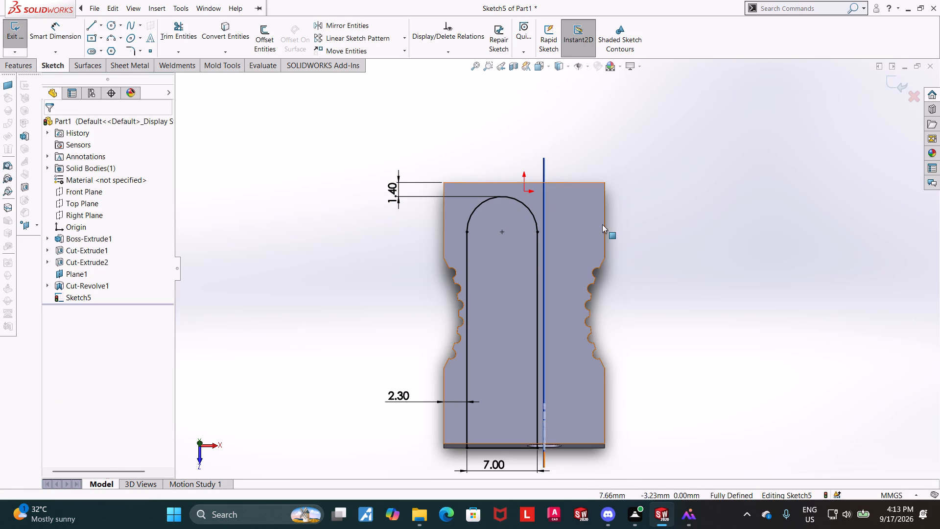
# Close the sketch and cut-extrude the round-ended profile into the sloped face to a blind depth of 1.2 mm.
pyautogui.moveTo(706, 247); pyautogui.dragTo(706, 228, button='middle')
pyautogui.click(890, 86)
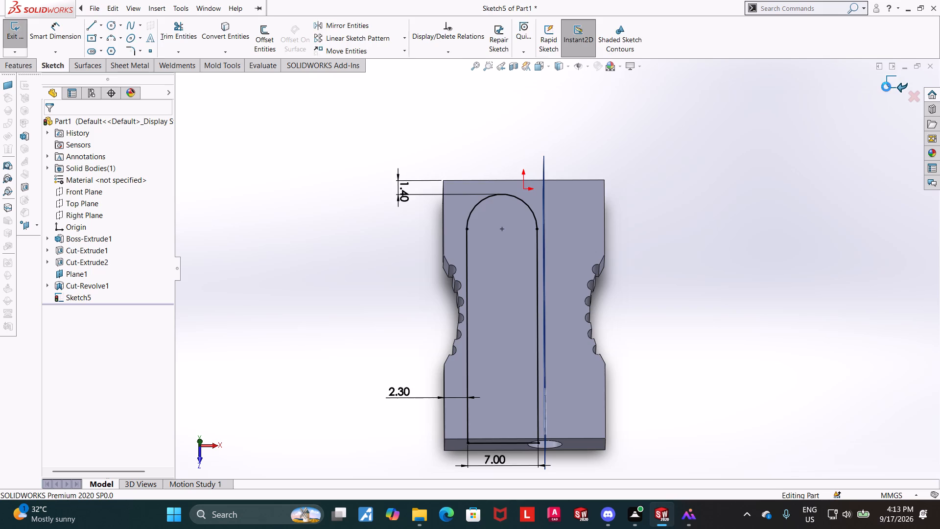
pyautogui.moveTo(752, 165); pyautogui.dragTo(729, 130, button='middle')
pyautogui.moveTo(735, 155); pyautogui.dragTo(728, 157, button='middle')
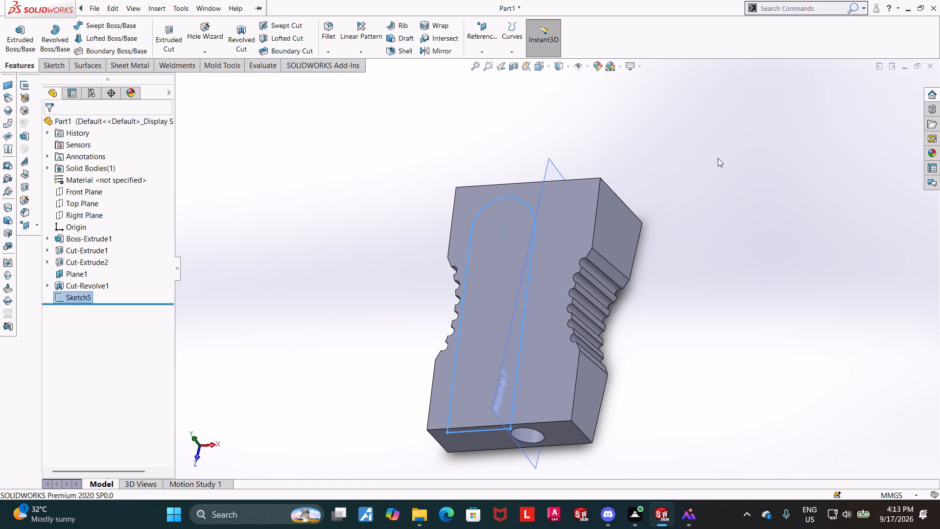
pyautogui.moveTo(730, 175); pyautogui.dragTo(739, 182, button='middle')
pyautogui.click(173, 39)
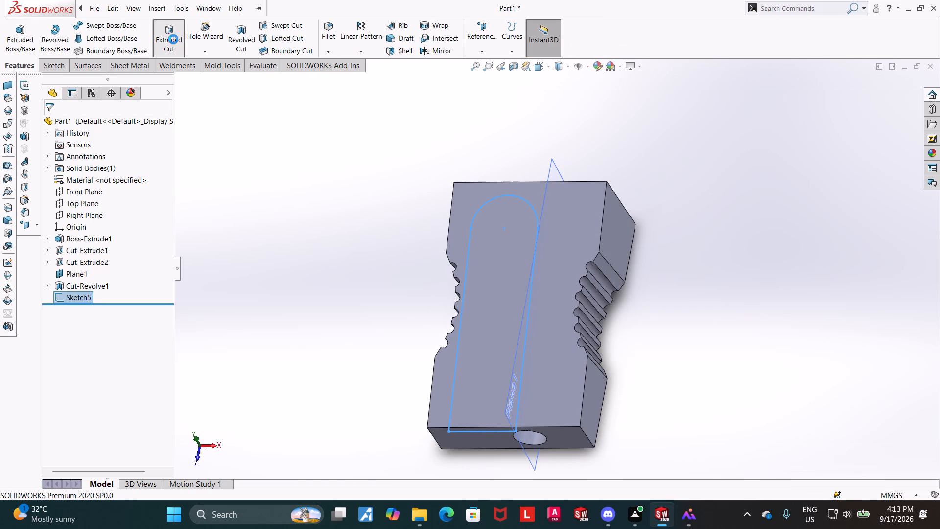
pyautogui.moveTo(269, 189); pyautogui.dragTo(287, 178, button='middle')
pyautogui.moveTo(284, 177); pyautogui.dragTo(263, 155, button='middle')
pyautogui.moveTo(112, 238); pyautogui.dragTo(99, 239)
pyautogui.write('1.2')
pyautogui.press('Return')
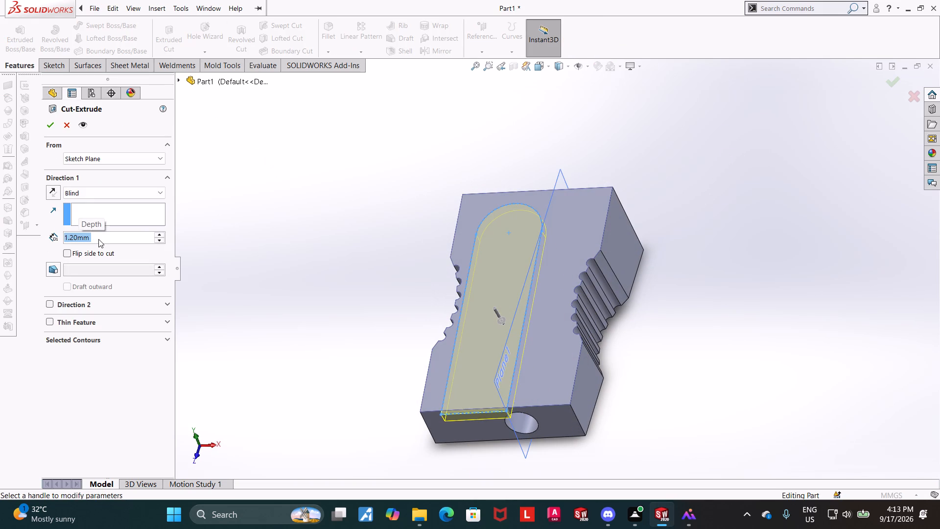
pyautogui.click(53, 120)
pyautogui.moveTo(349, 299); pyautogui.dragTo(377, 280, button='middle')
pyautogui.click(372, 285)
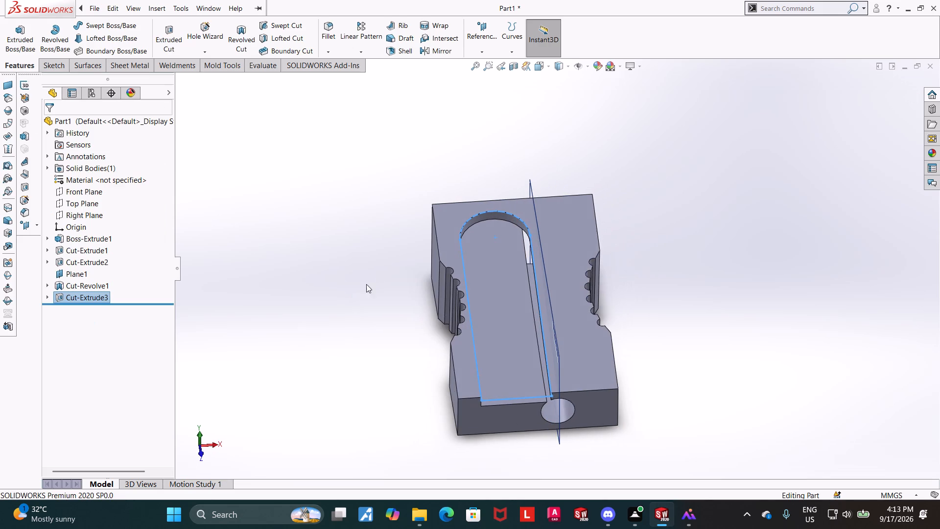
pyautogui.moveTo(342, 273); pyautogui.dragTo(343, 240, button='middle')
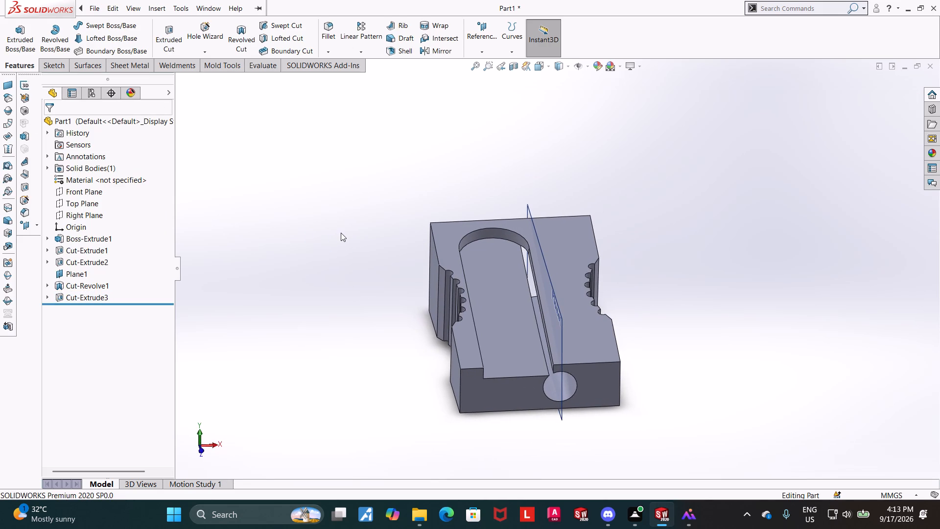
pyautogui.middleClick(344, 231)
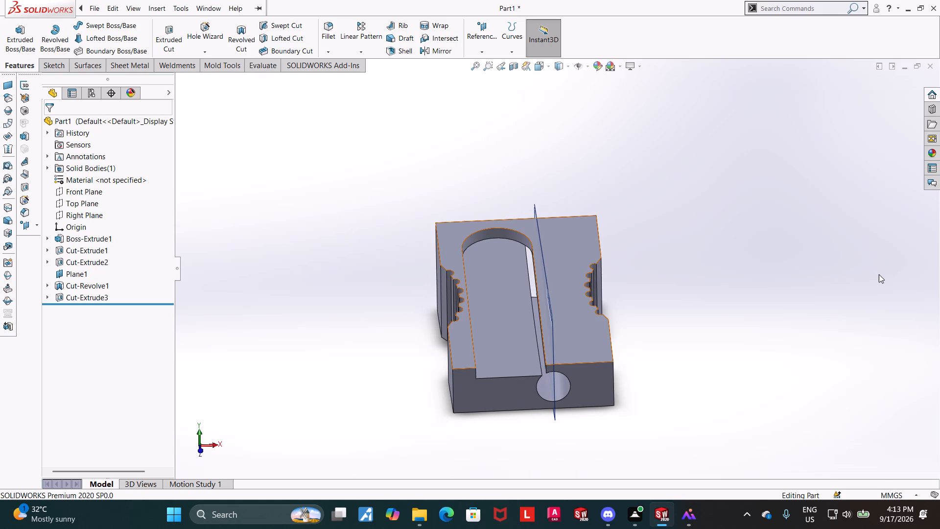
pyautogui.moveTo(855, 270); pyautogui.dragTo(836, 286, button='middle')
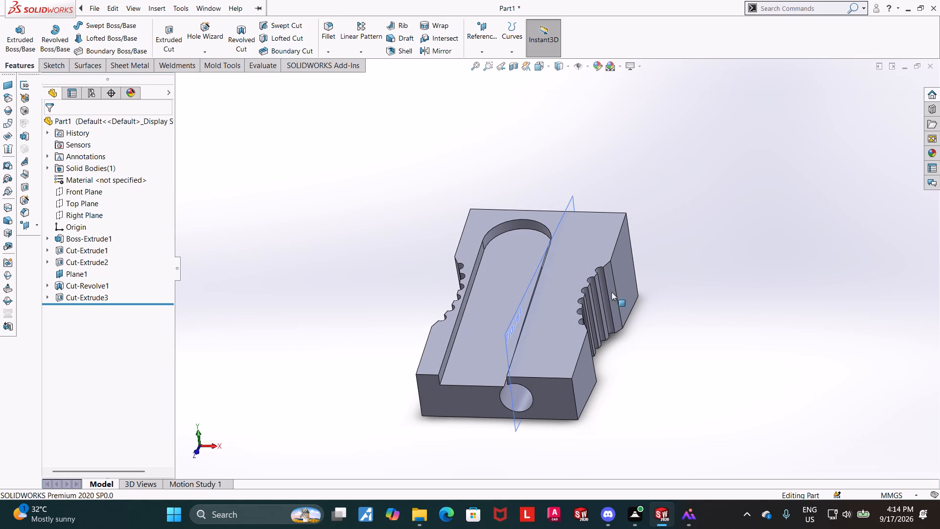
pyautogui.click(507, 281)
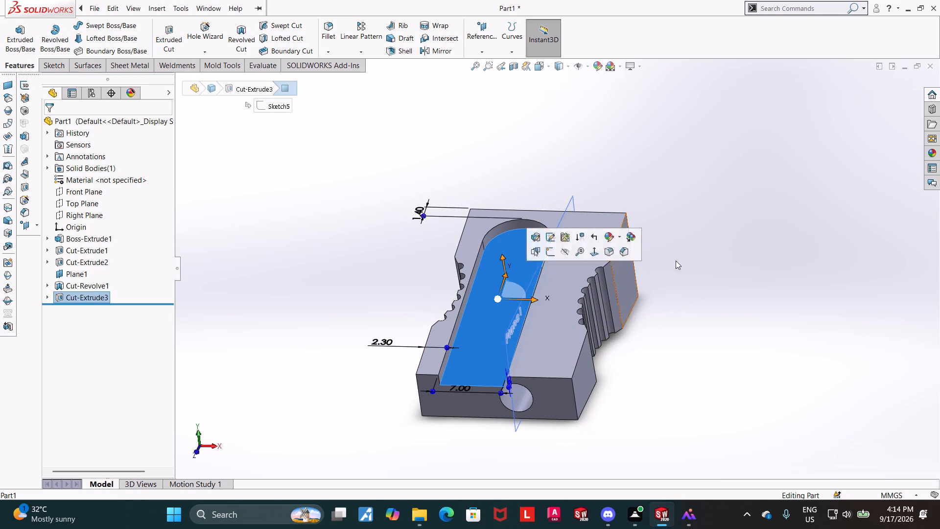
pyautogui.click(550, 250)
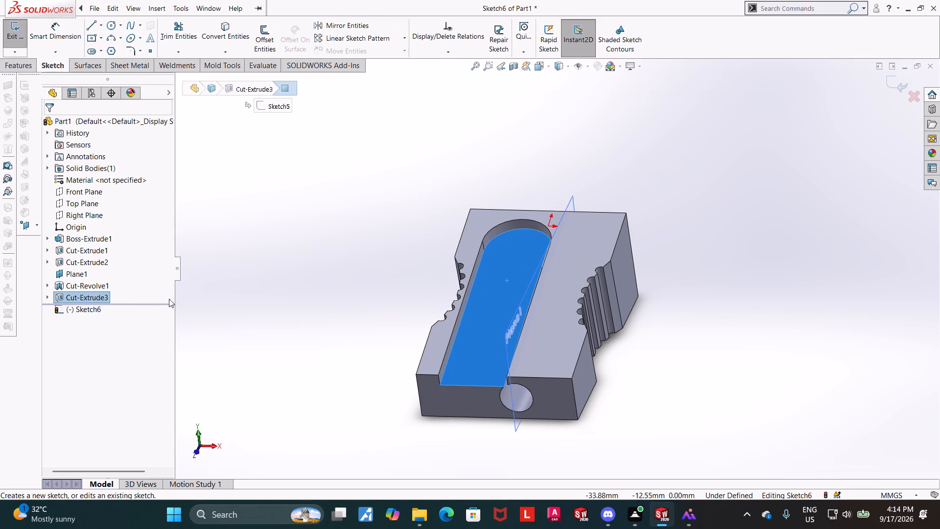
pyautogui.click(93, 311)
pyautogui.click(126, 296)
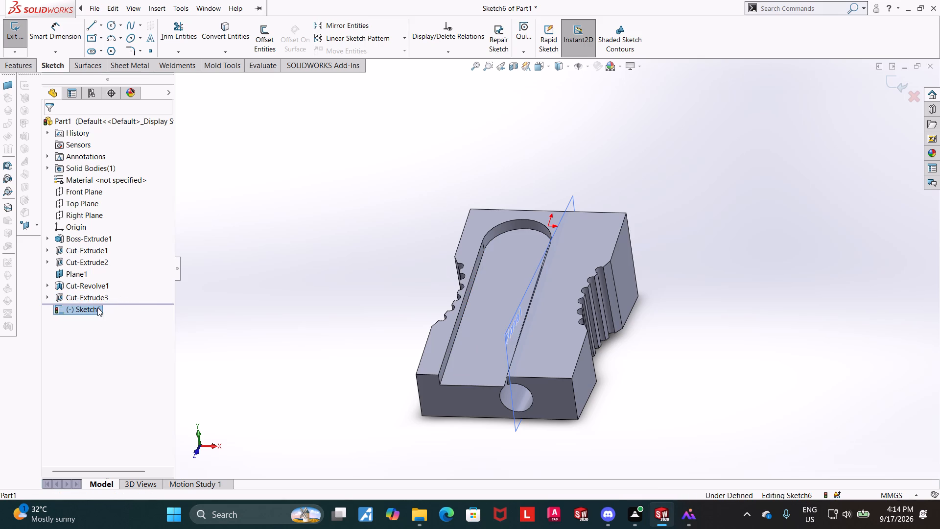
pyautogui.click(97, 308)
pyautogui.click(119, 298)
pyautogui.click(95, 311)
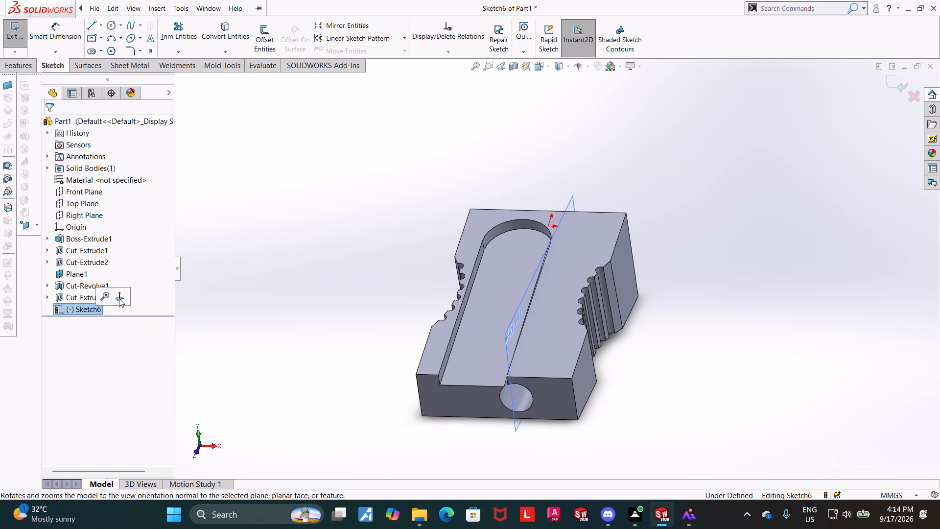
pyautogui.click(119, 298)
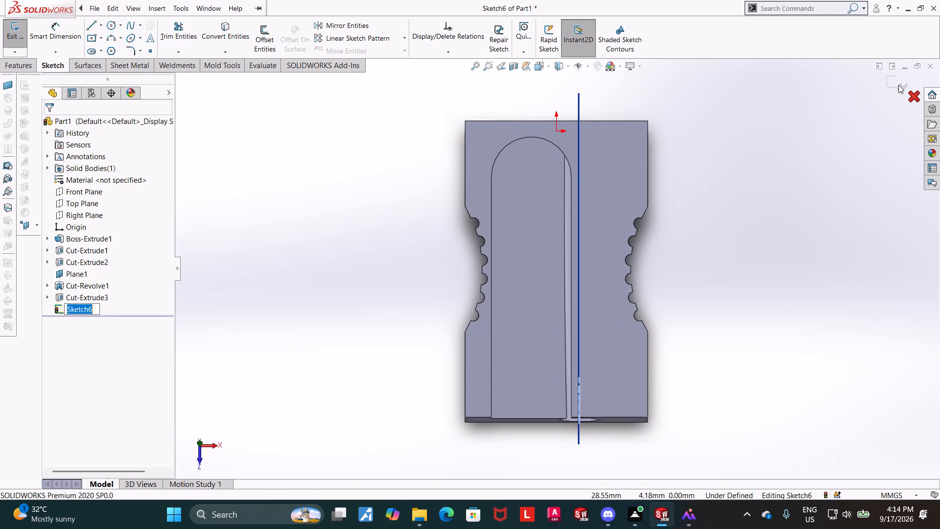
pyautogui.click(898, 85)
# Start a Hole Wizard hole as an ANSI Metric bottoming tapped hole of size M2.5x0.45.
pyautogui.click(201, 31)
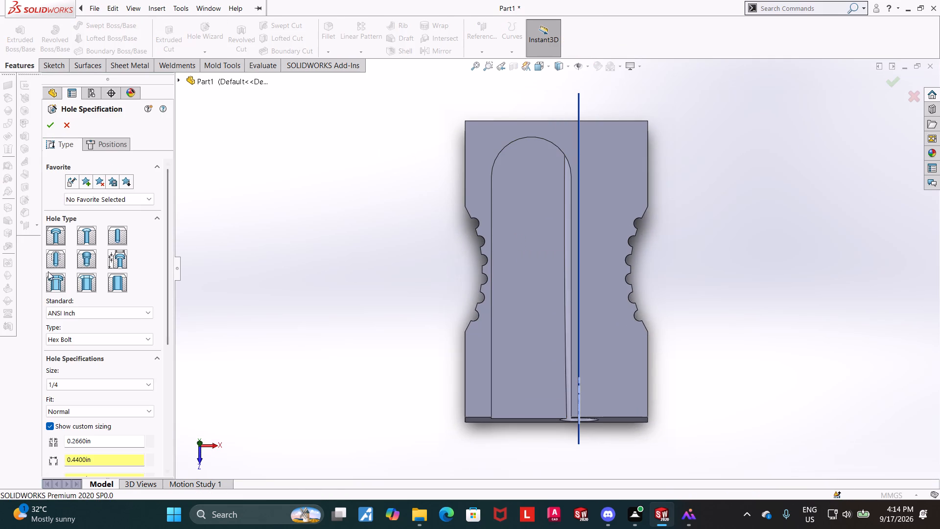
pyautogui.click(54, 257)
pyautogui.click(471, 230)
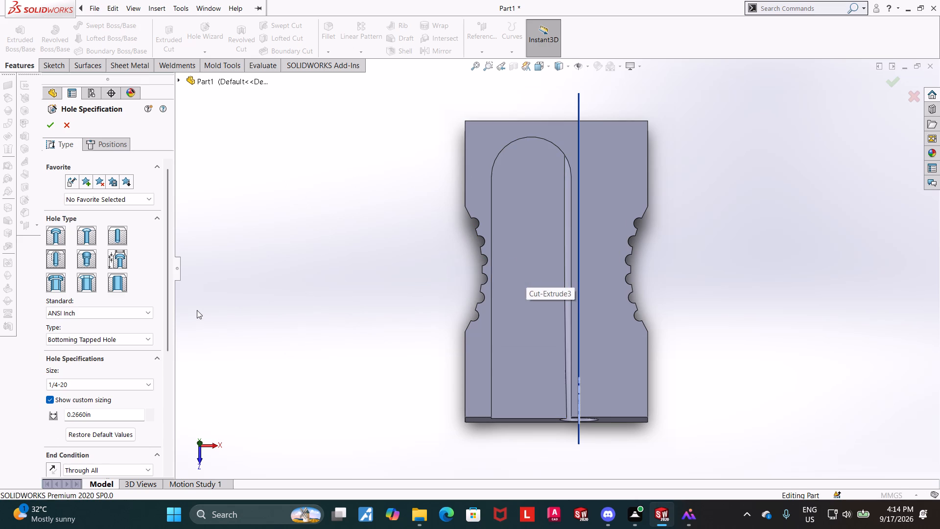
pyautogui.click(105, 315)
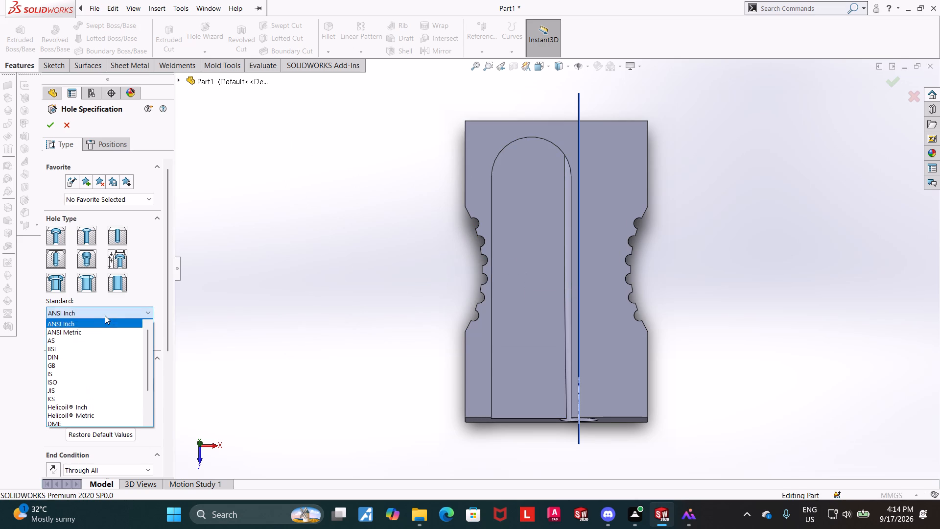
pyautogui.click(87, 332)
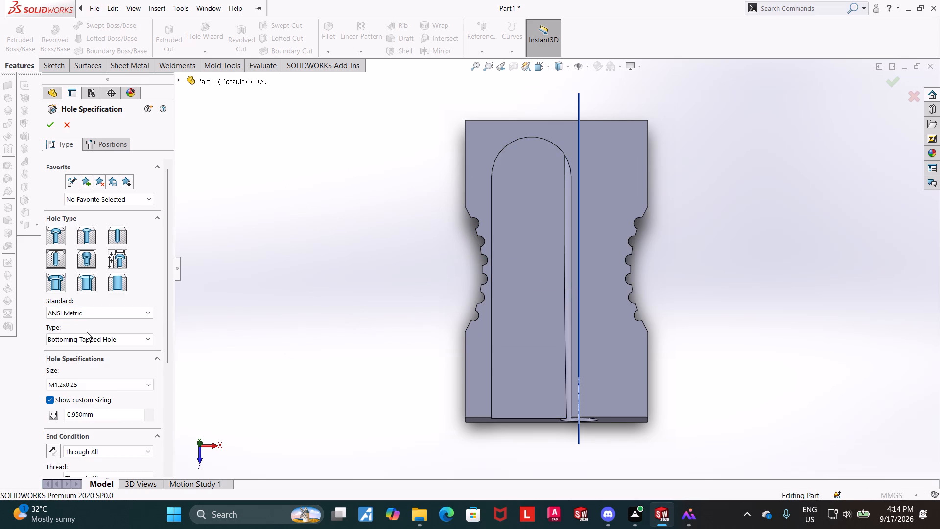
pyautogui.click(78, 379)
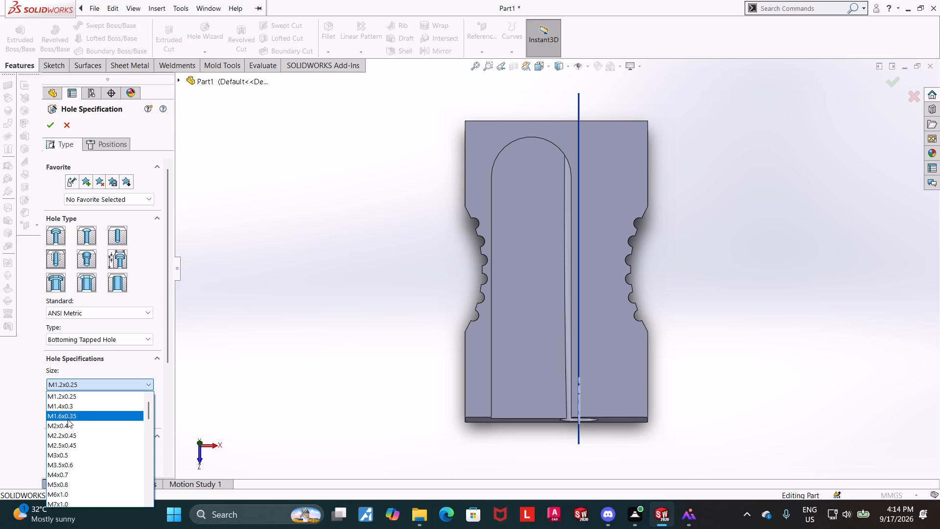
pyautogui.click(70, 444)
# Set the tapped hole's end condition to Blind with a depth of 4 mm.
pyautogui.scroll(-1, 153, 433)
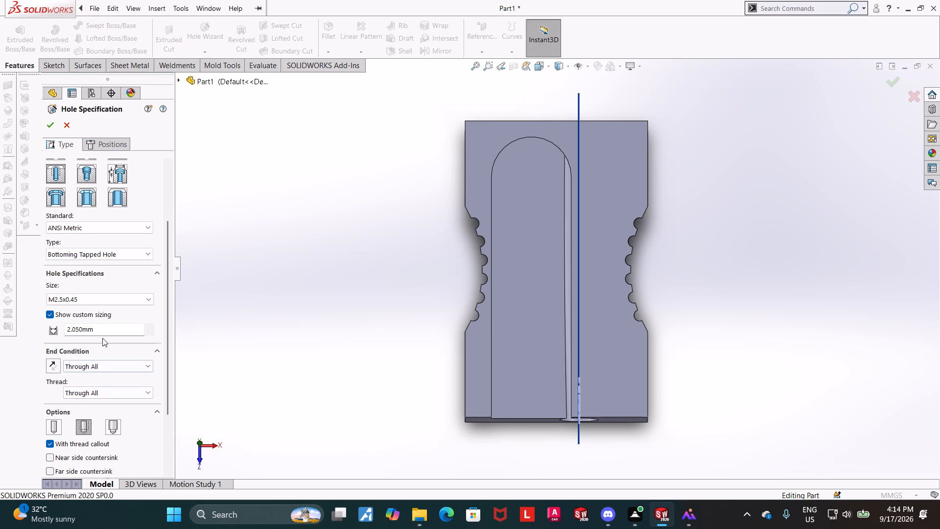
pyautogui.moveTo(107, 331); pyautogui.dragTo(64, 330)
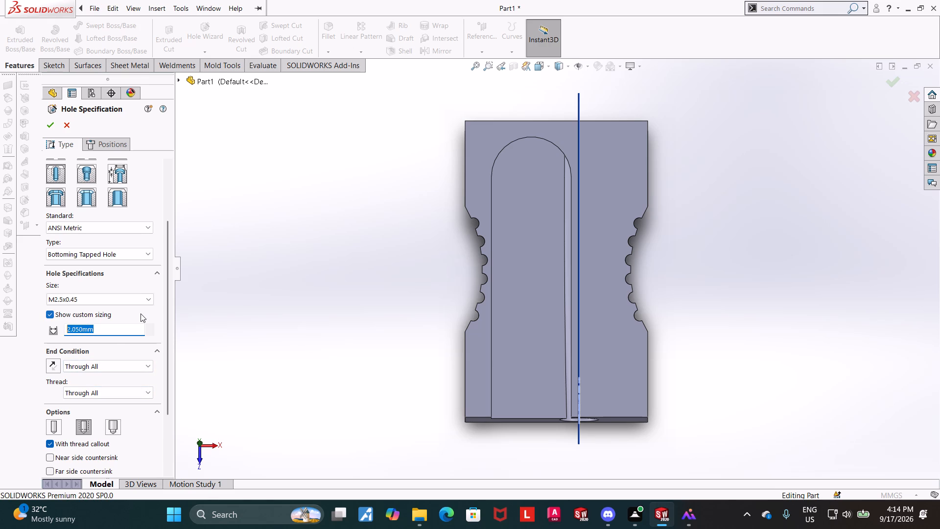
pyautogui.scroll(-2, 27, 354)
pyautogui.click(117, 368)
pyautogui.click(83, 378)
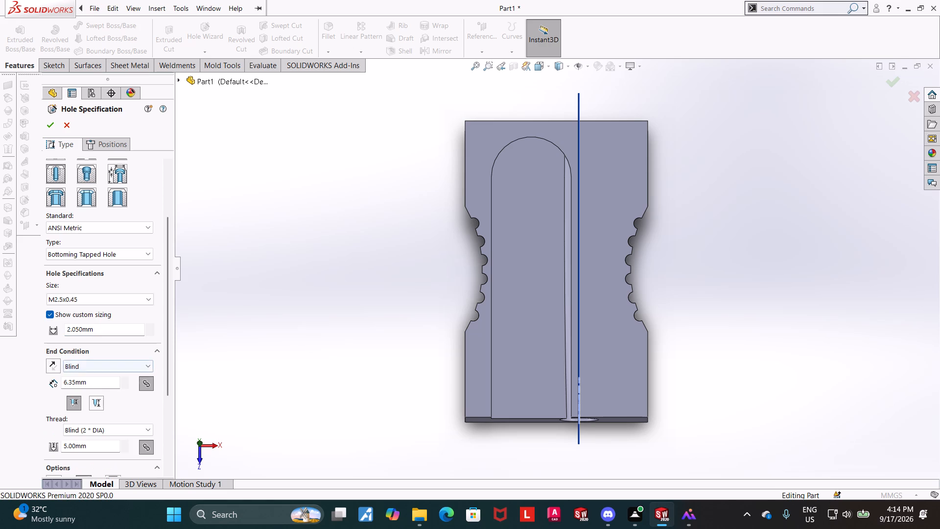
pyautogui.moveTo(103, 383); pyautogui.dragTo(33, 383)
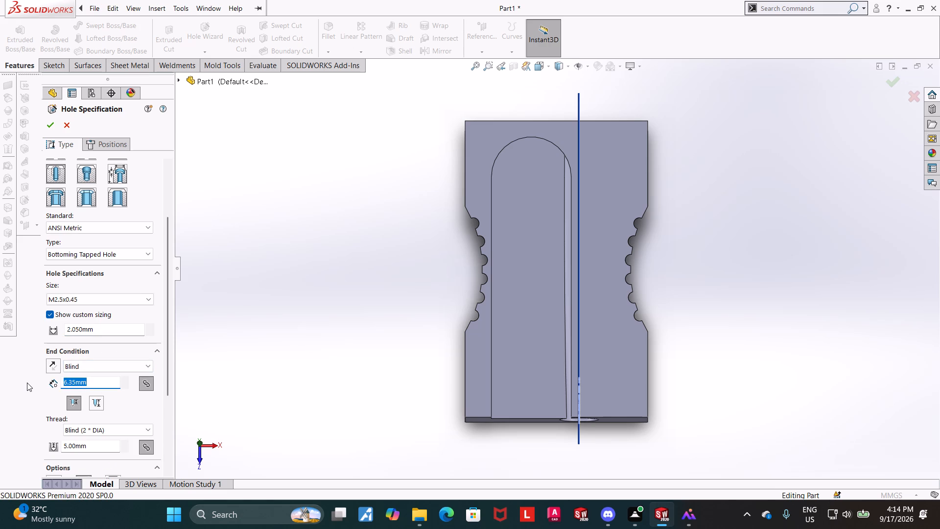
pyautogui.press('4')
pyautogui.press('Return')
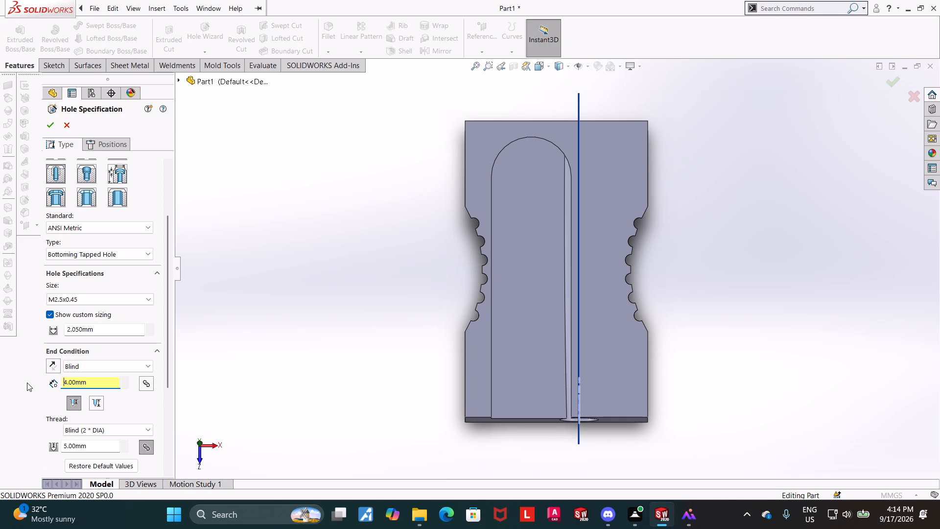
# Place the tapped hole's centre point on the floor of the round-ended recess.
pyautogui.click(120, 144)
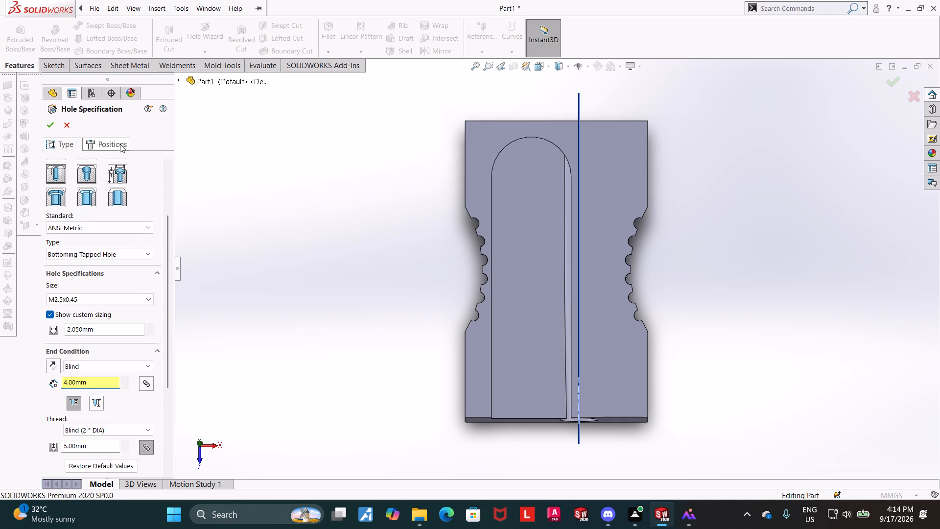
pyautogui.click(114, 142)
pyautogui.click(105, 252)
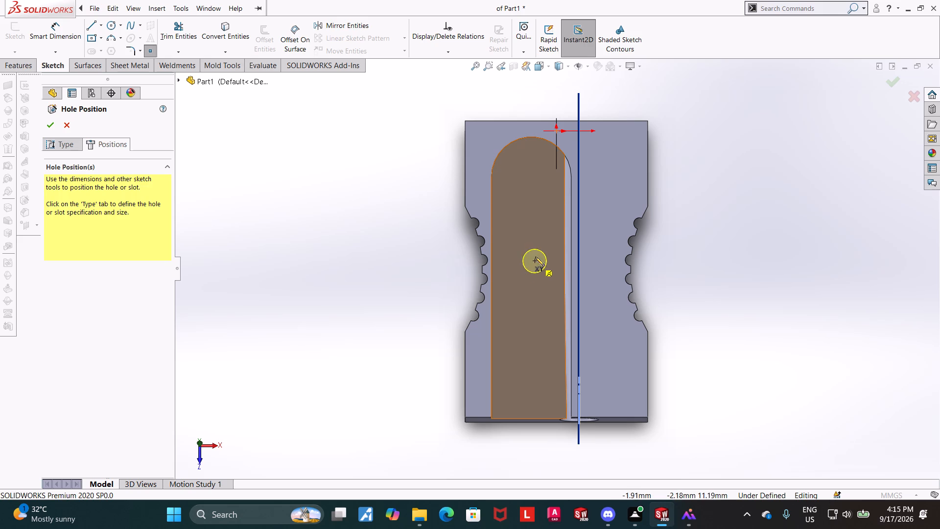
pyautogui.doubleClick(530, 286)
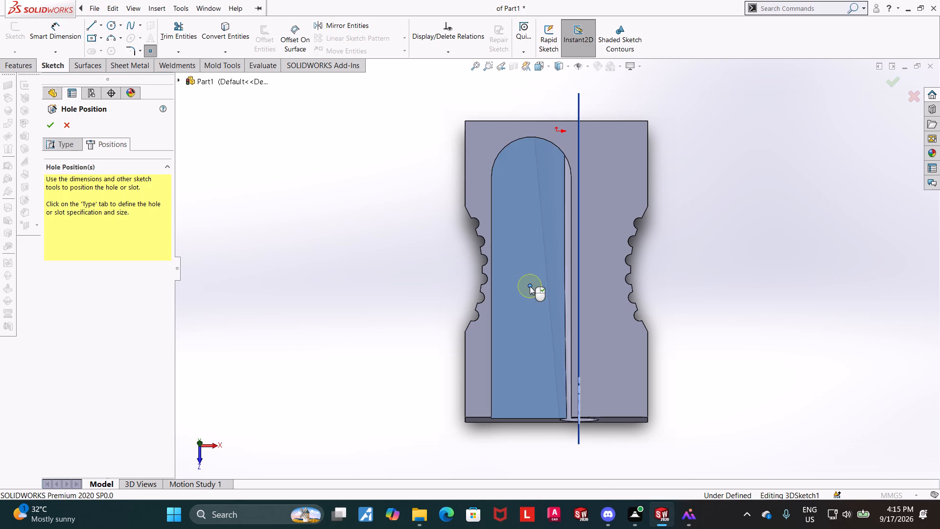
pyautogui.press('Escape')
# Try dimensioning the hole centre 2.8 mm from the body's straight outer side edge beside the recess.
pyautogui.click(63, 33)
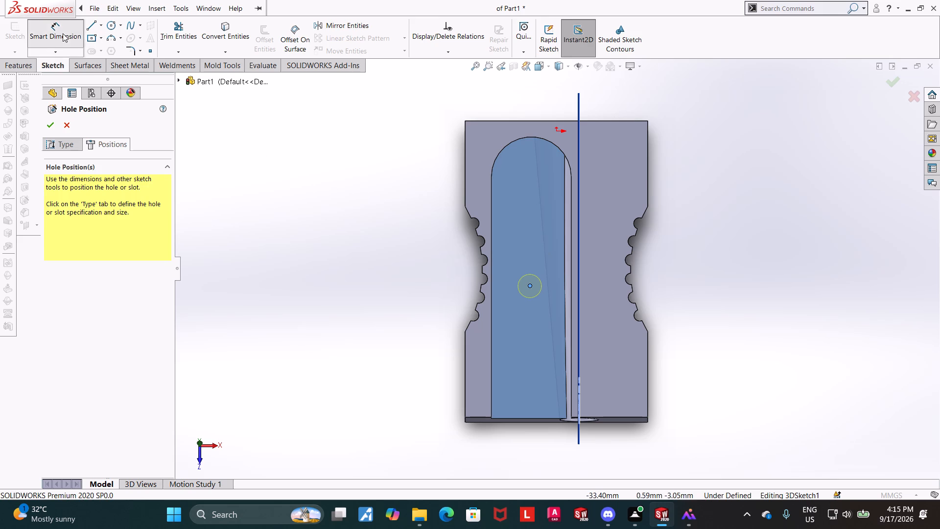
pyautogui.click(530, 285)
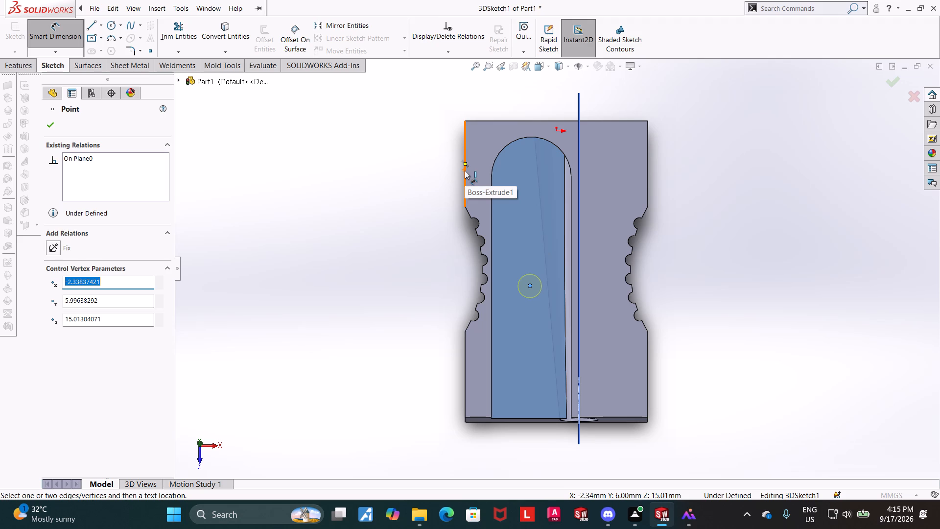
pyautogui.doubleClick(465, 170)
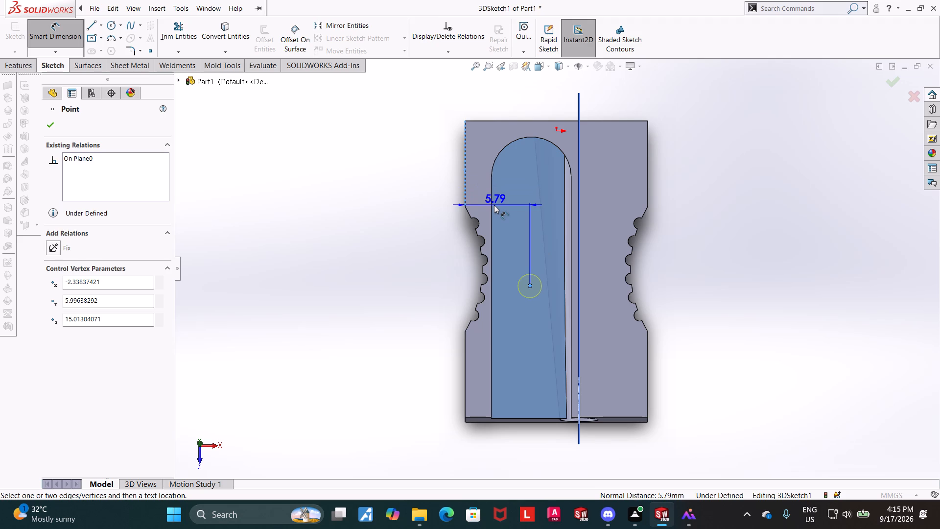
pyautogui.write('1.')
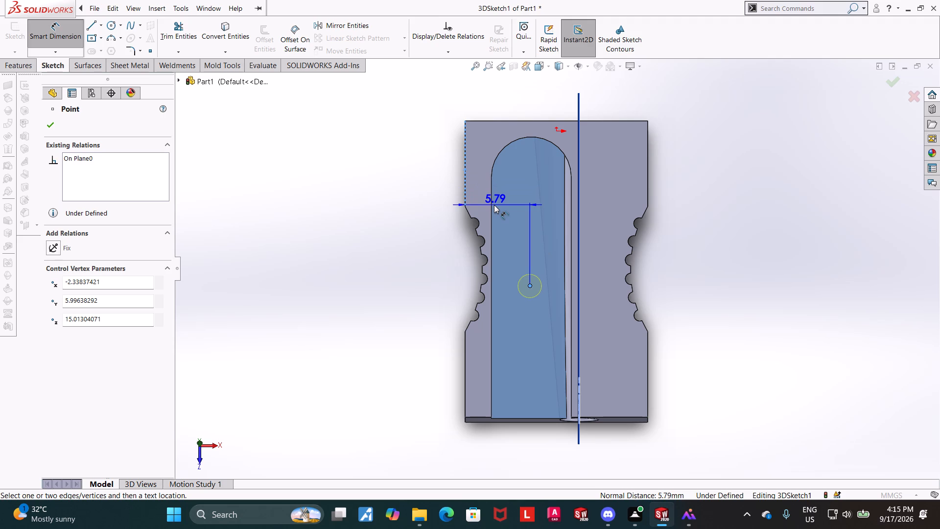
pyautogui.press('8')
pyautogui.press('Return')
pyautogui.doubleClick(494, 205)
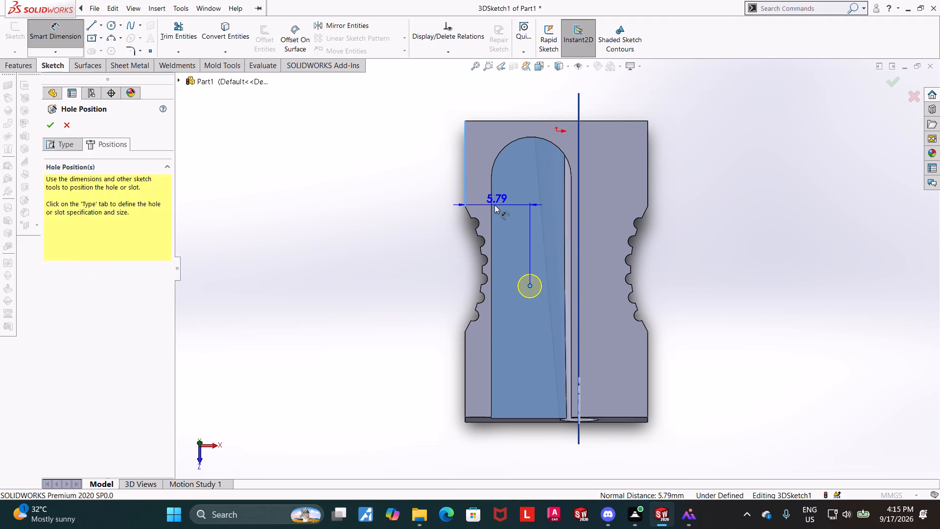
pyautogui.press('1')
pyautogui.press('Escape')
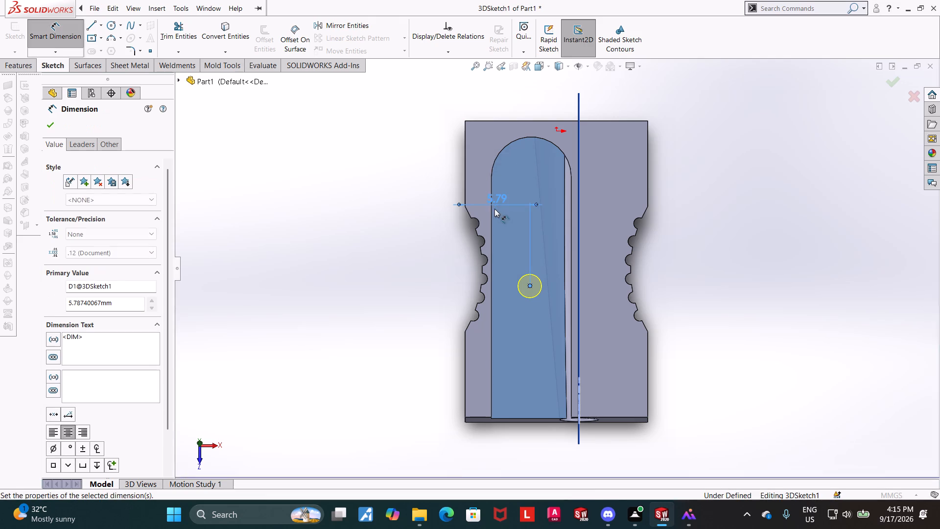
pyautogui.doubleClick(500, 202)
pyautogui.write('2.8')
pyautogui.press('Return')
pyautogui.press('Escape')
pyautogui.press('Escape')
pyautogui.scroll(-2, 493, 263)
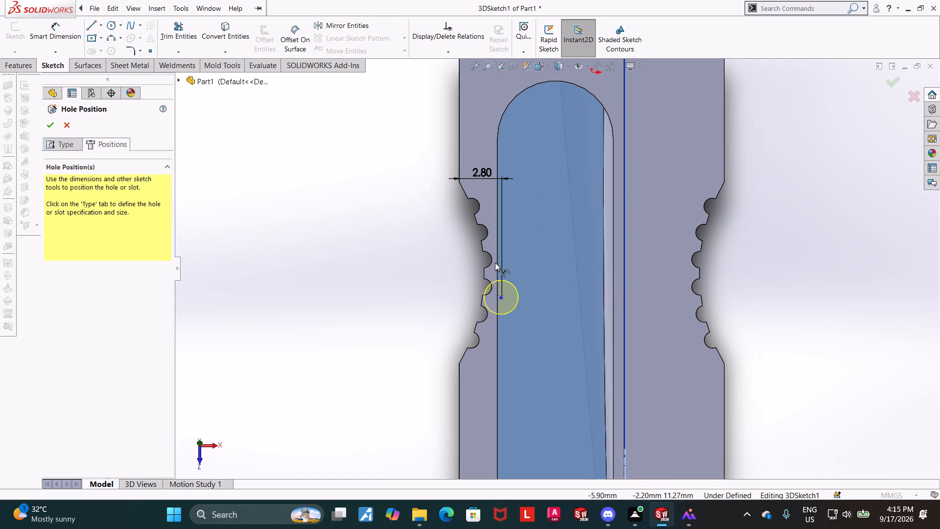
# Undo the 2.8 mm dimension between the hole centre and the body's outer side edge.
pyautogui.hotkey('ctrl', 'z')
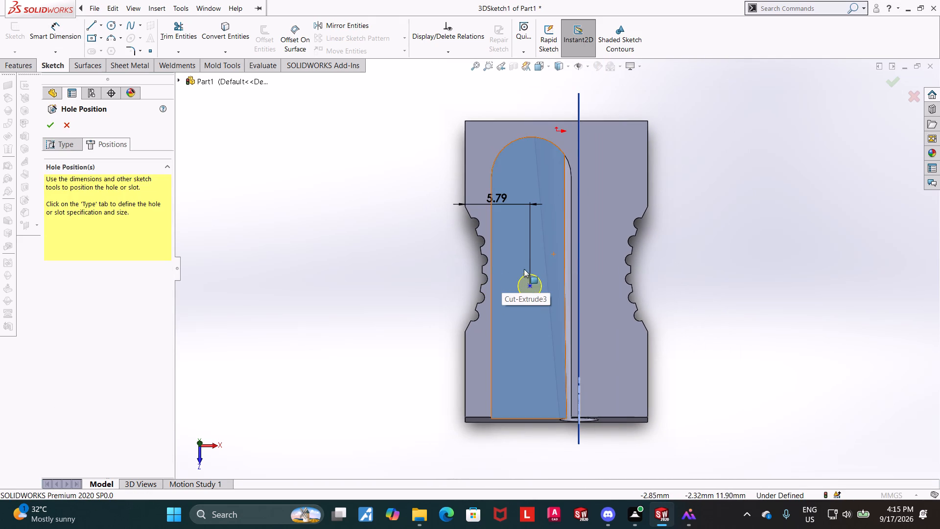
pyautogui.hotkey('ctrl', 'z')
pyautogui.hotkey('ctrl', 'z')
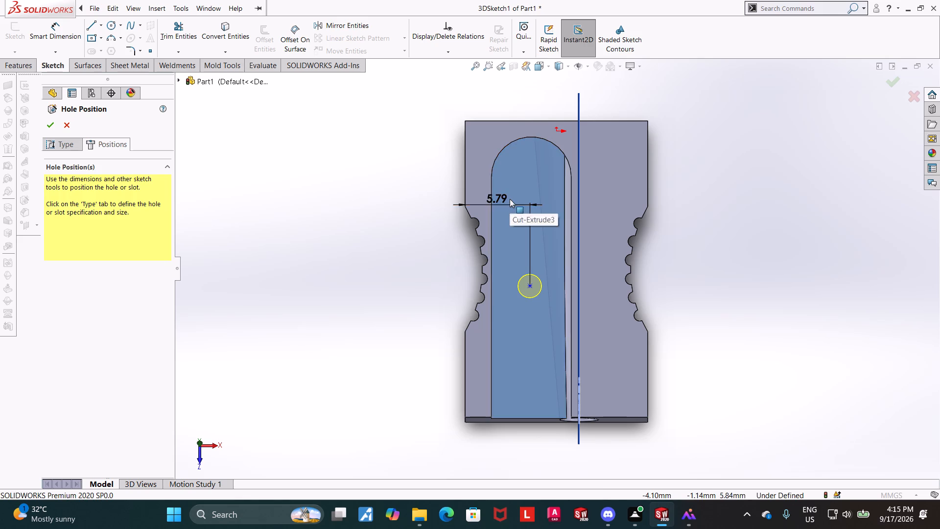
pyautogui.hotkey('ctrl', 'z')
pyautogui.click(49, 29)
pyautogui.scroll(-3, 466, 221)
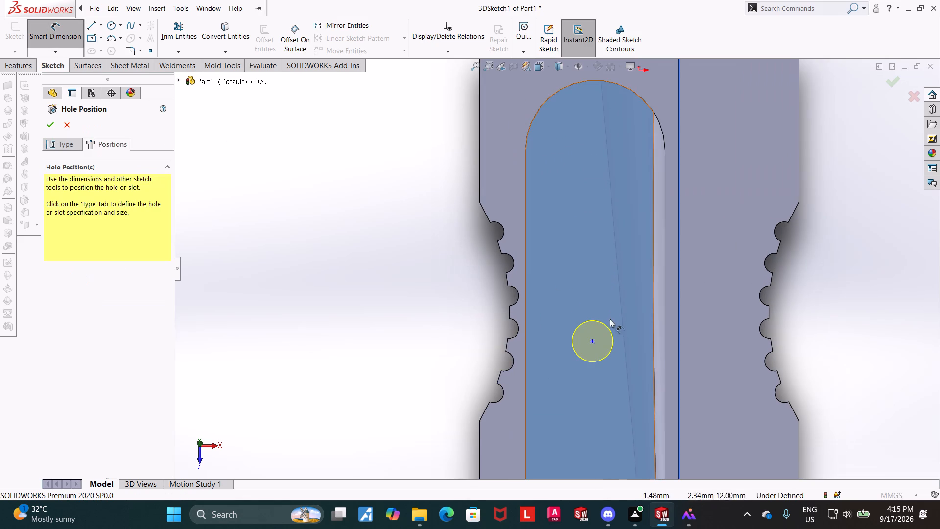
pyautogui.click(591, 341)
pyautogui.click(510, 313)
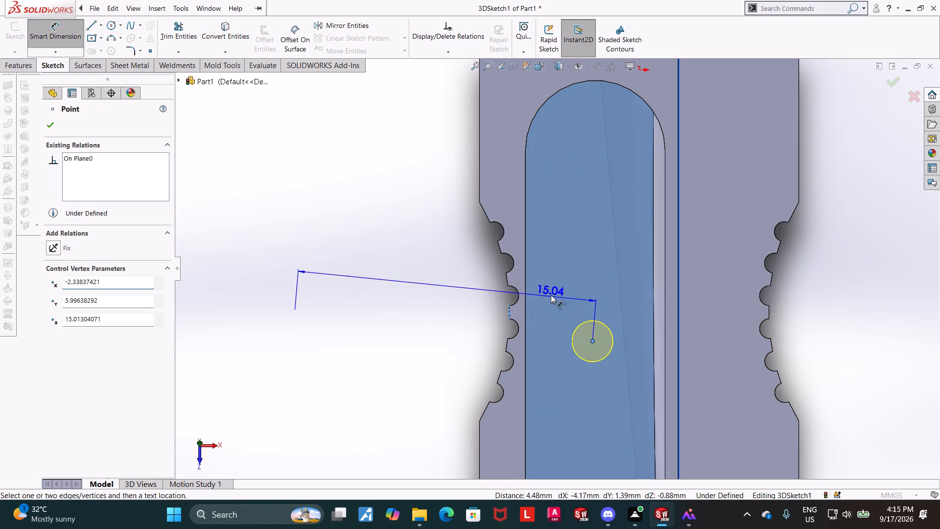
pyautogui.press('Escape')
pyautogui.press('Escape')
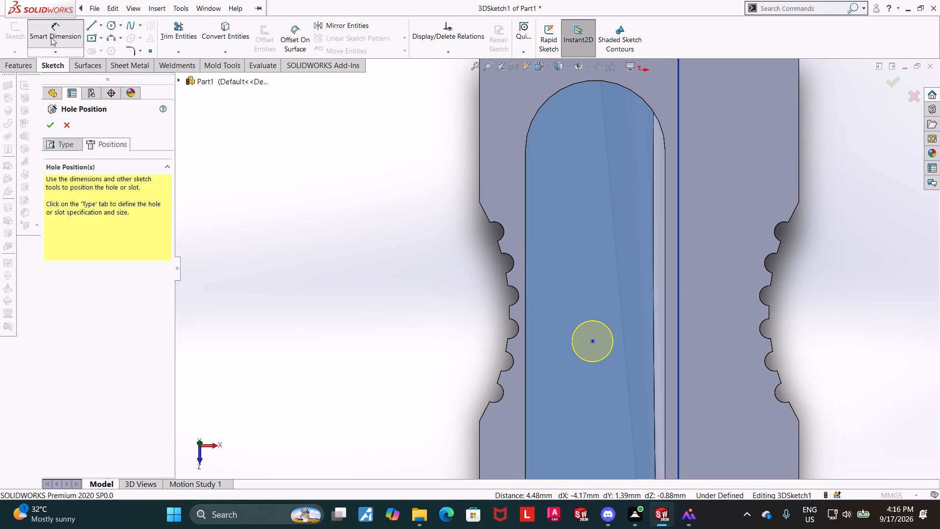
# Dimension the hole centre 2.8 mm from the recess's long straight edge farther from the bore.
pyautogui.click(594, 340)
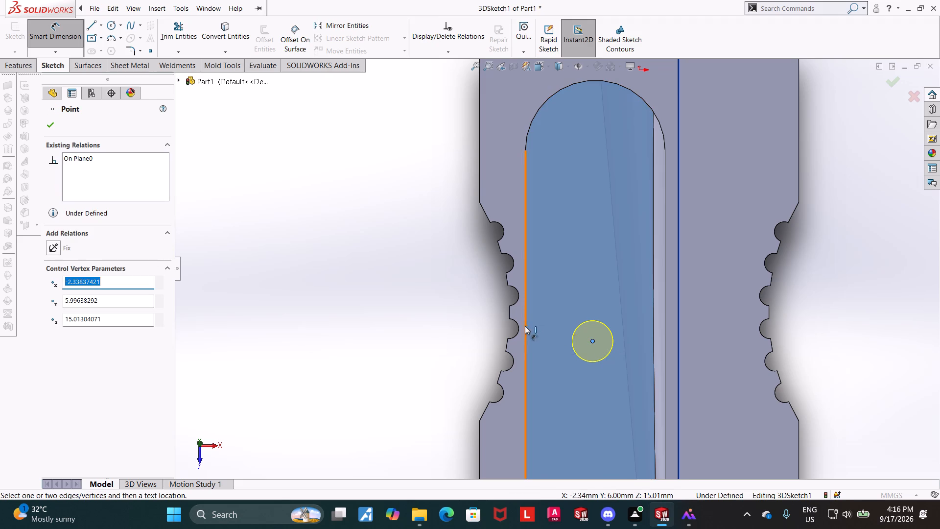
pyautogui.click(525, 326)
pyautogui.click(557, 242)
pyautogui.write('2.8')
pyautogui.press('Return')
pyautogui.press('Escape')
pyautogui.press('Escape')
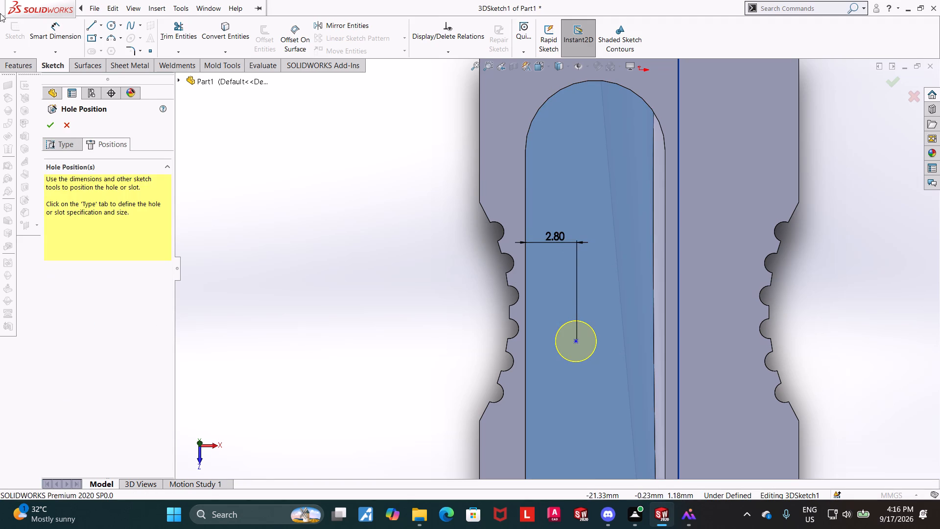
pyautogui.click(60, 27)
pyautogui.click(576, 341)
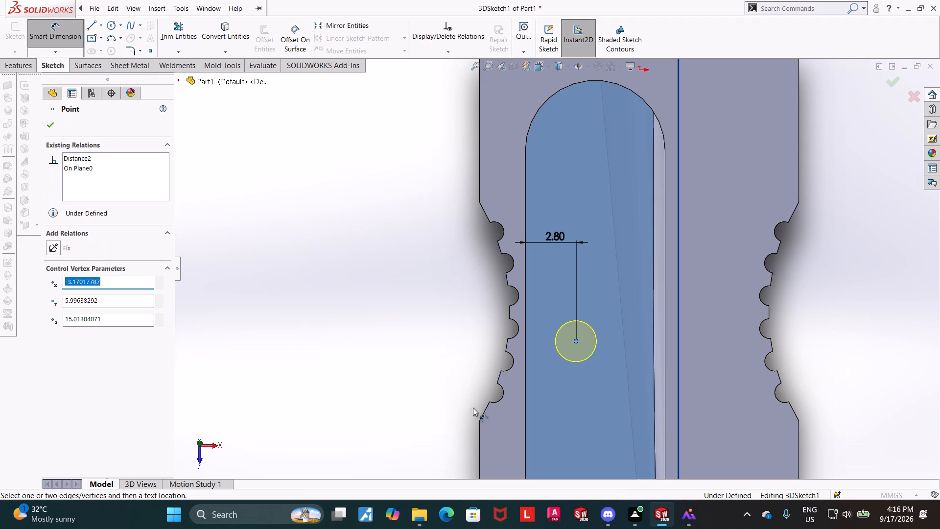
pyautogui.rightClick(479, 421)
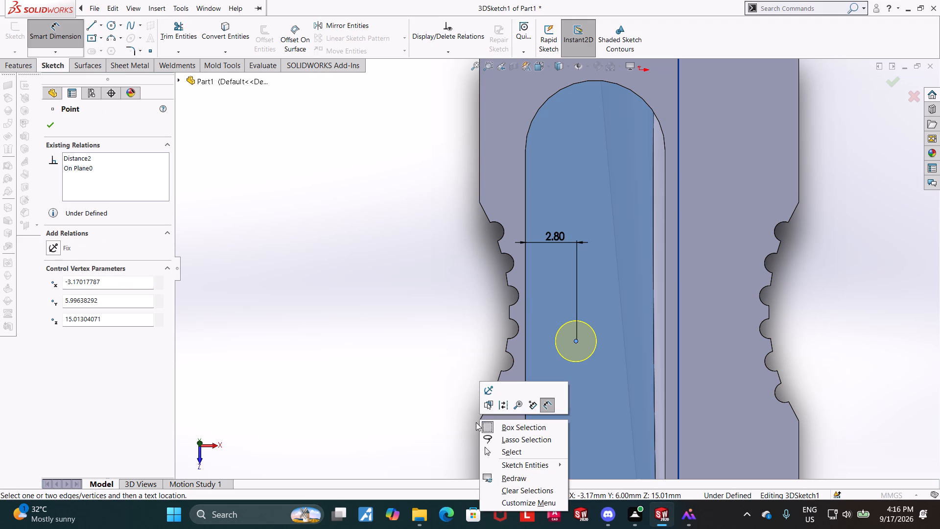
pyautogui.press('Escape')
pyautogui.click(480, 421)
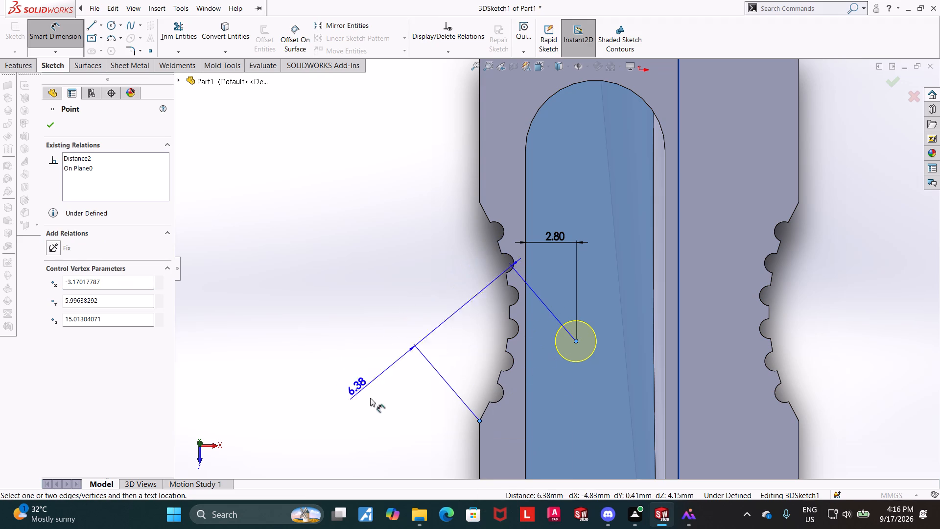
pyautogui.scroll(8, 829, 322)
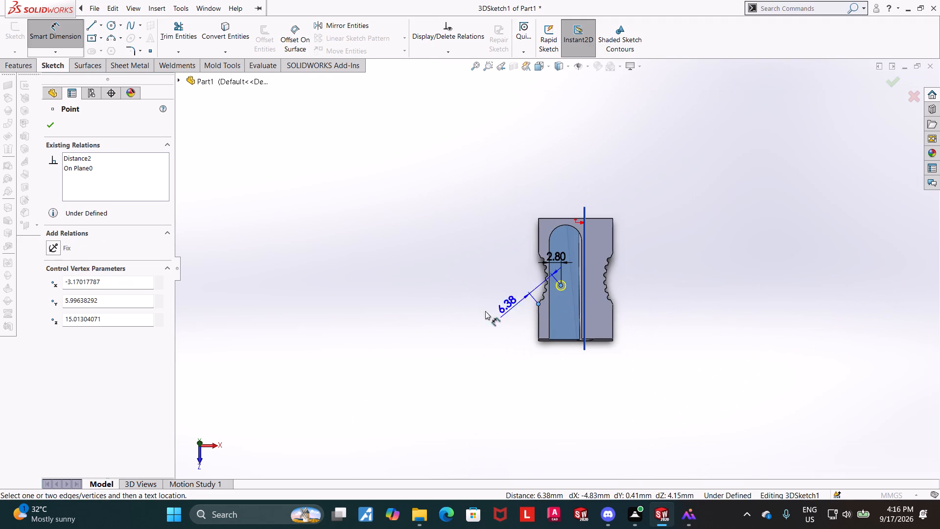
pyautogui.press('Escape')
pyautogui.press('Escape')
# Dimension the hole centre 12 mm from the body's end edge at the bore opening and finish the tapped hole.
pyautogui.scroll(-4, 587, 284)
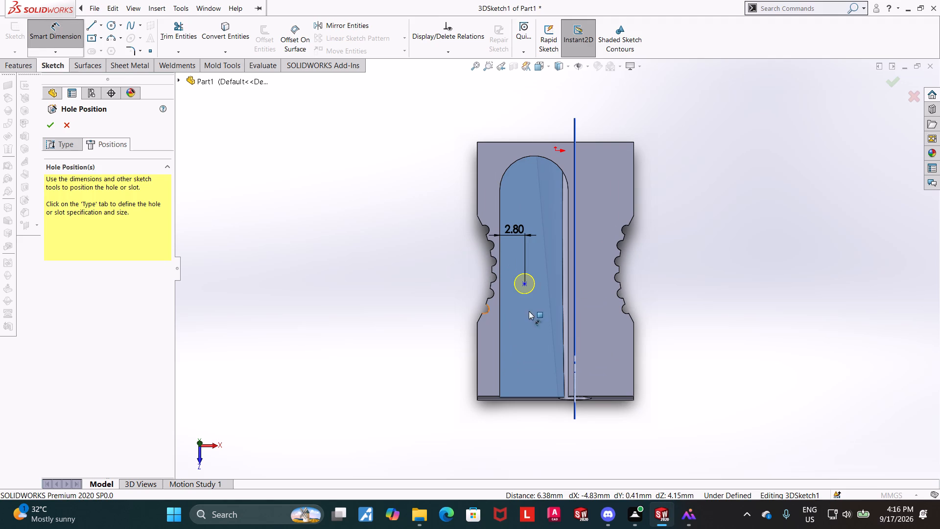
pyautogui.click(495, 401)
pyautogui.click(526, 283)
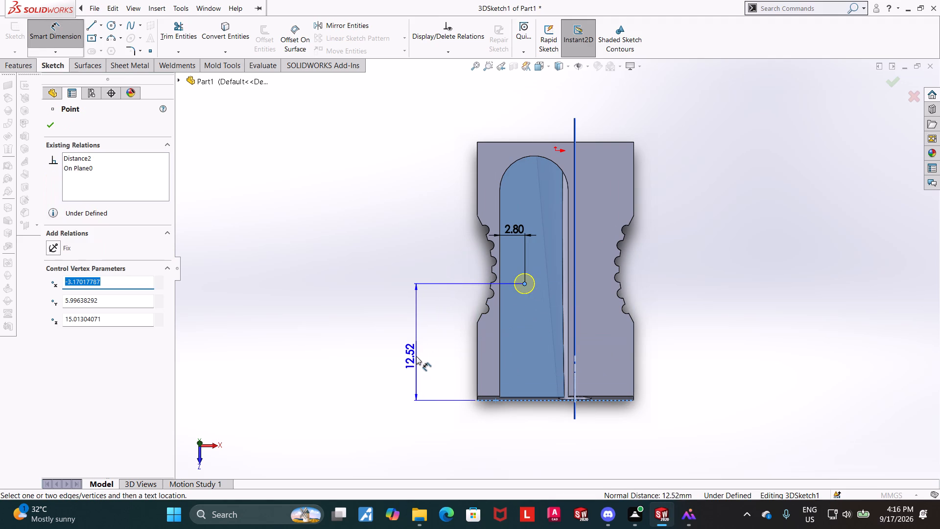
pyautogui.click(416, 356)
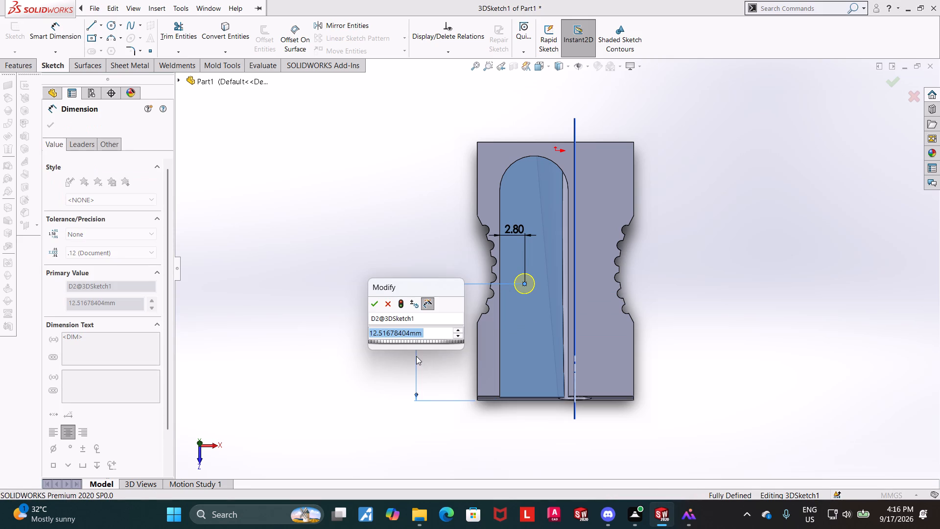
pyautogui.write('12')
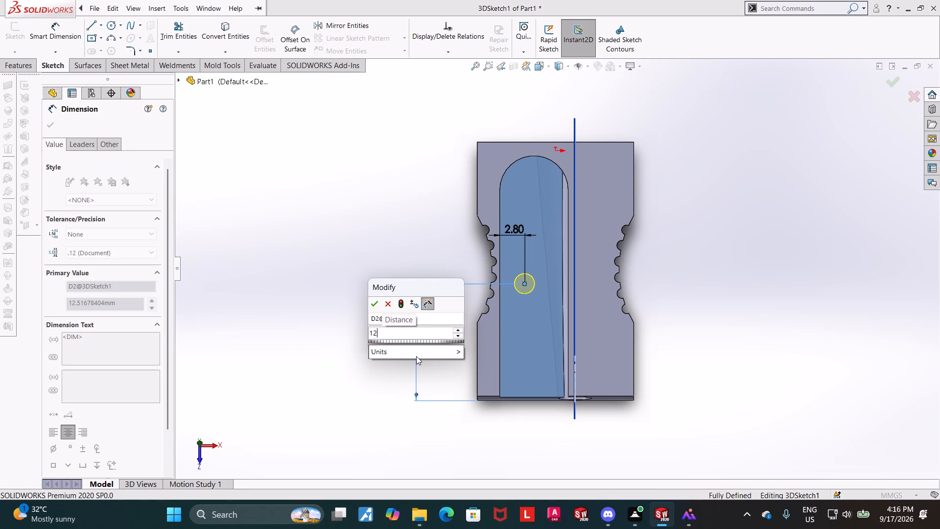
pyautogui.press('Return')
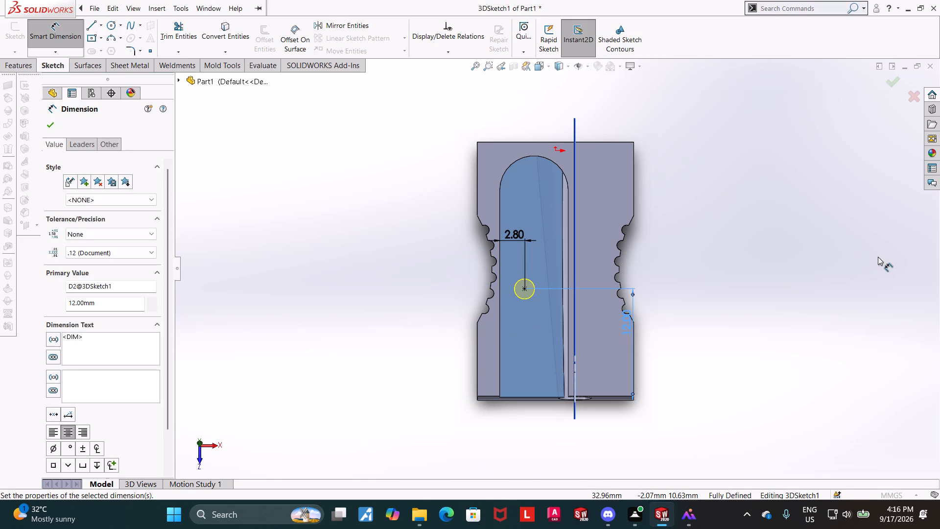
pyautogui.click(884, 75)
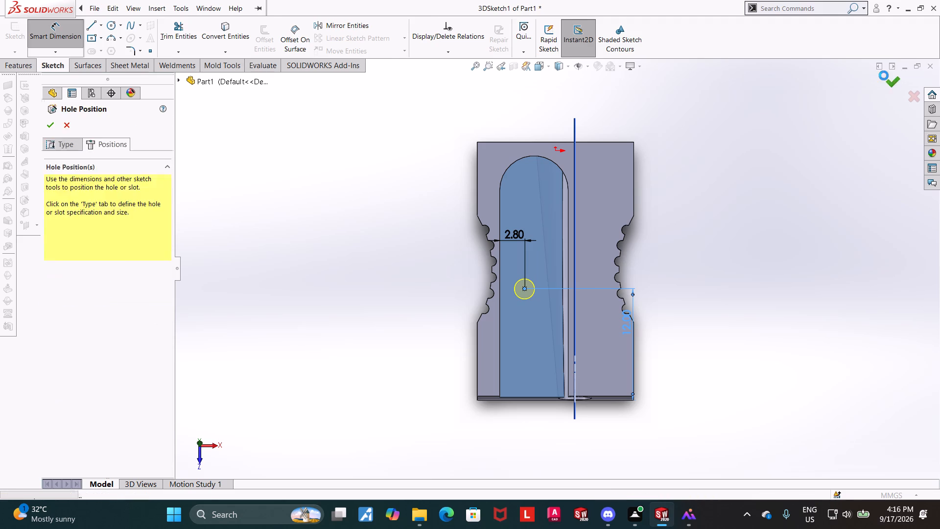
# Examine the tapped hole and the sharpener body from several angles, including the underside.
pyautogui.moveTo(738, 271); pyautogui.dragTo(725, 212, button='middle')
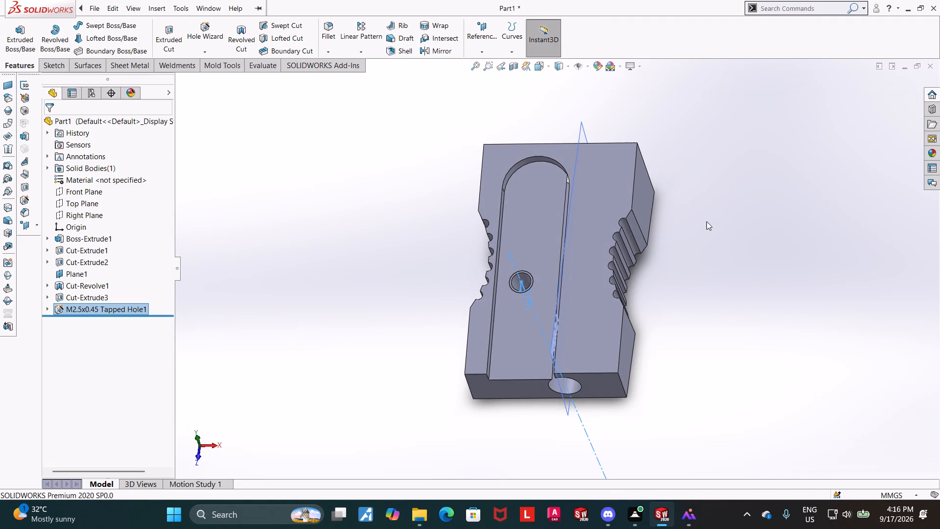
pyautogui.moveTo(686, 225); pyautogui.dragTo(702, 130, button='middle')
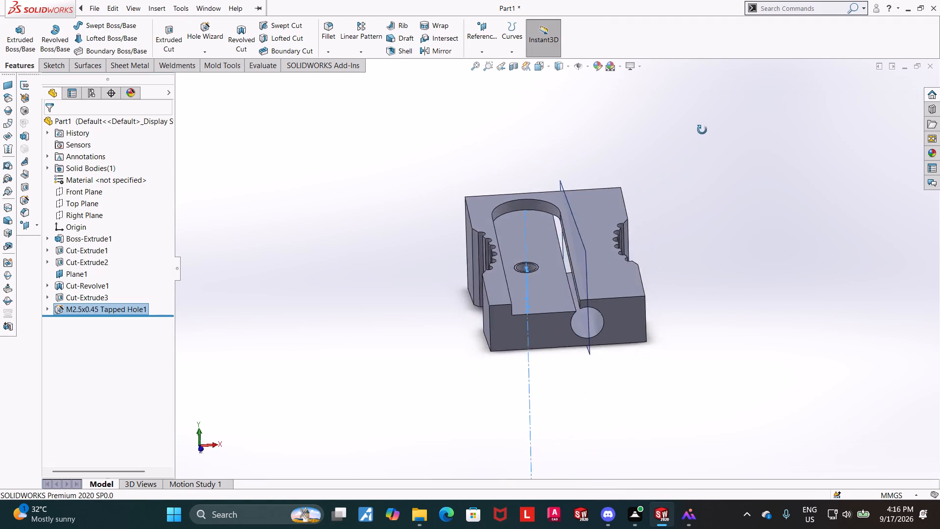
pyautogui.moveTo(702, 130); pyautogui.dragTo(712, 0, button='middle')
pyautogui.moveTo(711, 2); pyautogui.dragTo(722, 142, button='middle')
pyautogui.moveTo(638, 155); pyautogui.dragTo(669, 193, button='middle')
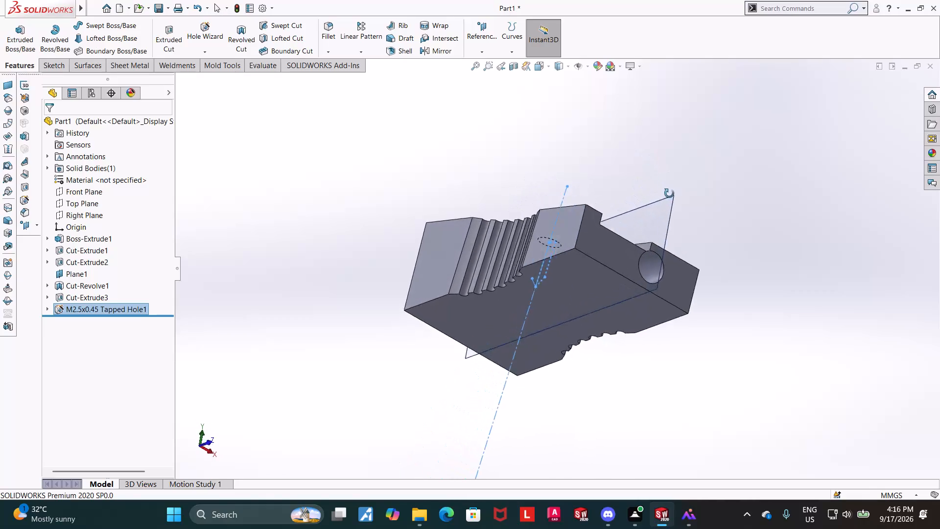
pyautogui.moveTo(669, 193); pyautogui.dragTo(611, 312, button='middle')
pyautogui.scroll(-5, 498, 260)
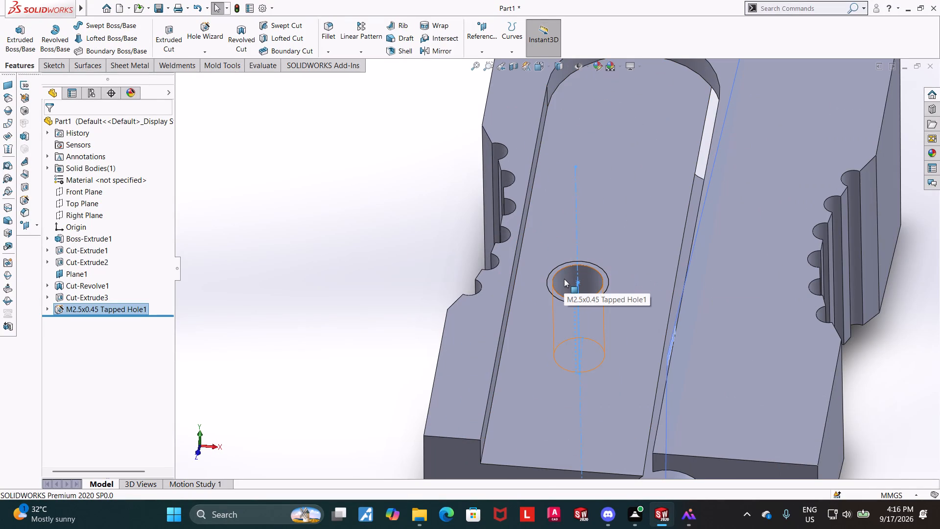
pyautogui.scroll(9, 564, 279)
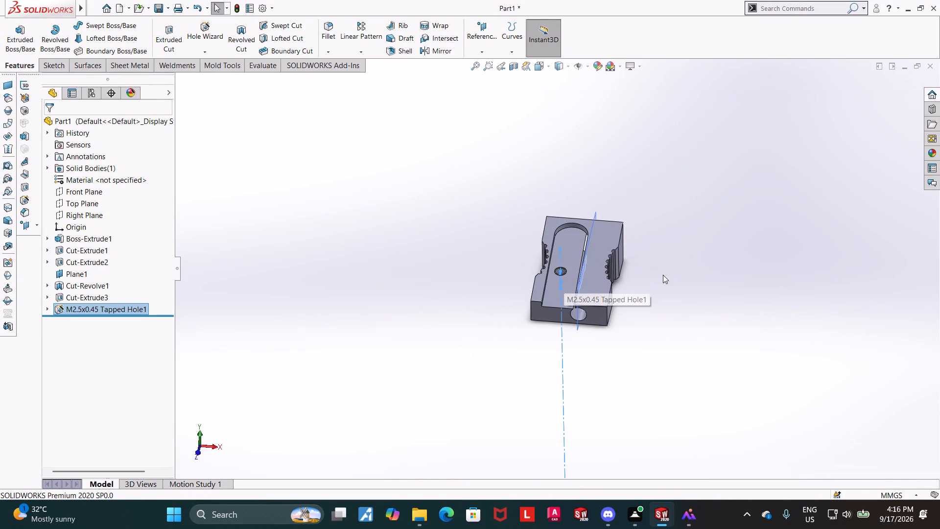
pyautogui.click(702, 275)
pyautogui.moveTo(686, 263); pyautogui.dragTo(672, 236, button='middle')
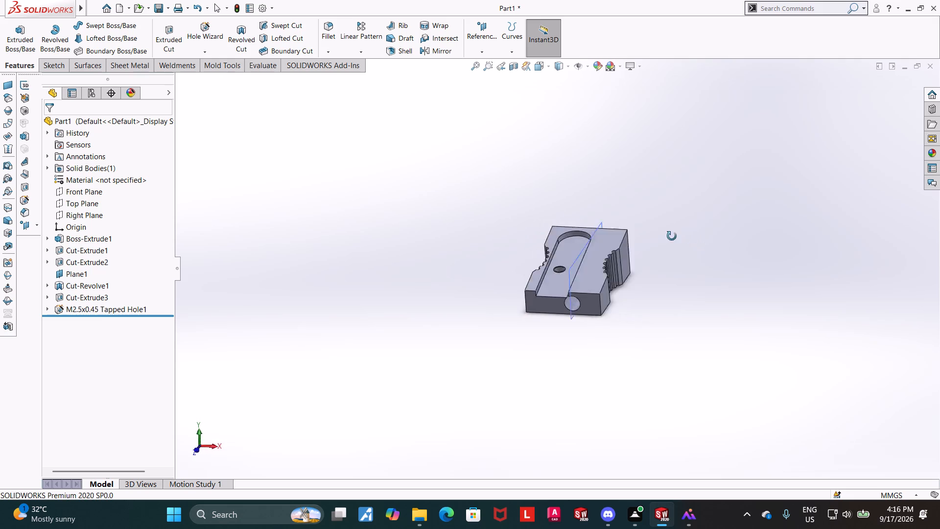
pyautogui.moveTo(672, 236); pyautogui.dragTo(699, 303, button='middle')
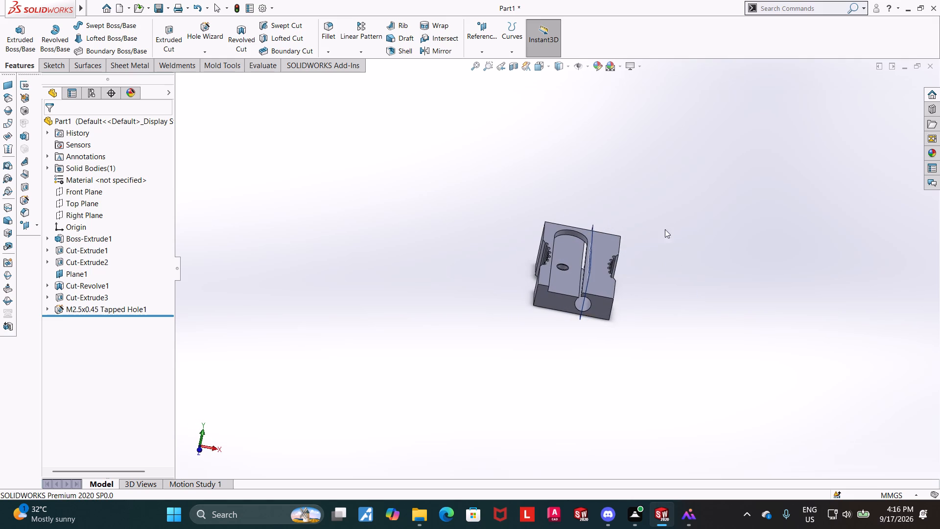
pyautogui.scroll(-2, 660, 230)
pyautogui.middleClick(633, 239)
pyautogui.moveTo(630, 239); pyautogui.dragTo(603, 236, button='middle')
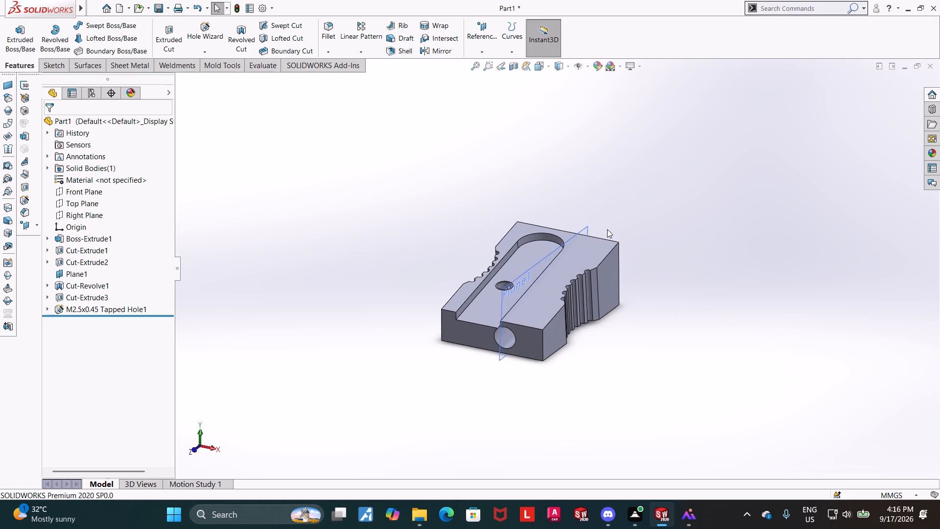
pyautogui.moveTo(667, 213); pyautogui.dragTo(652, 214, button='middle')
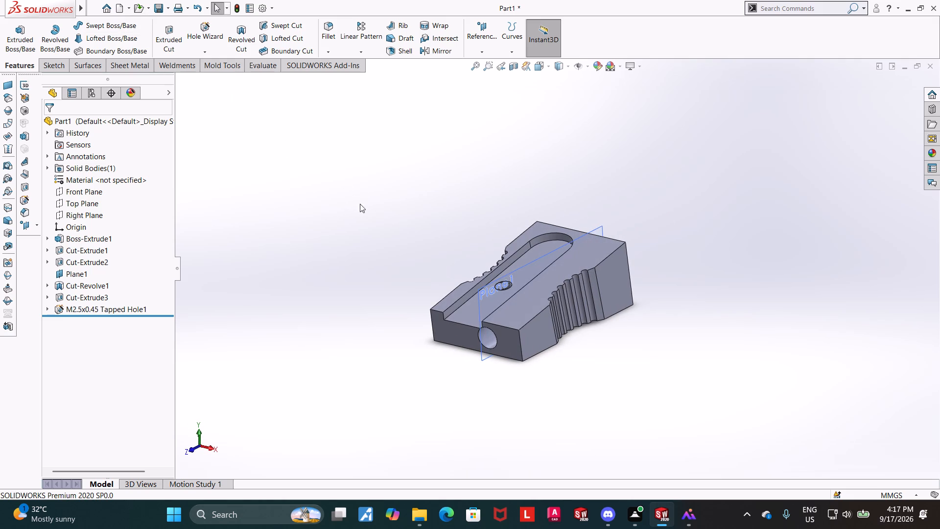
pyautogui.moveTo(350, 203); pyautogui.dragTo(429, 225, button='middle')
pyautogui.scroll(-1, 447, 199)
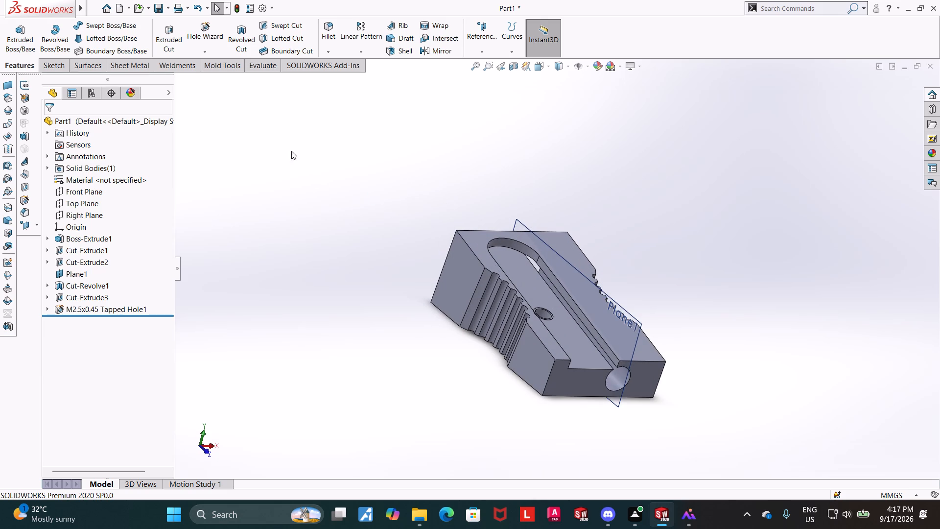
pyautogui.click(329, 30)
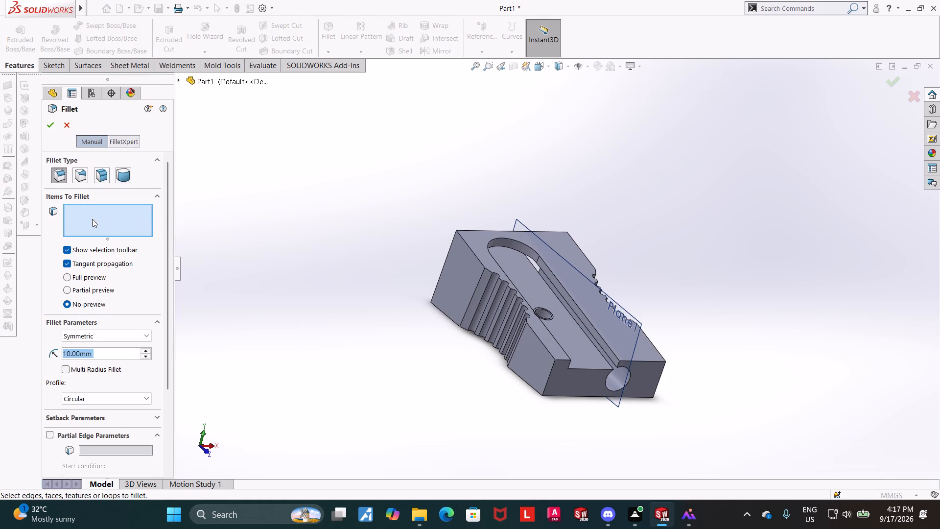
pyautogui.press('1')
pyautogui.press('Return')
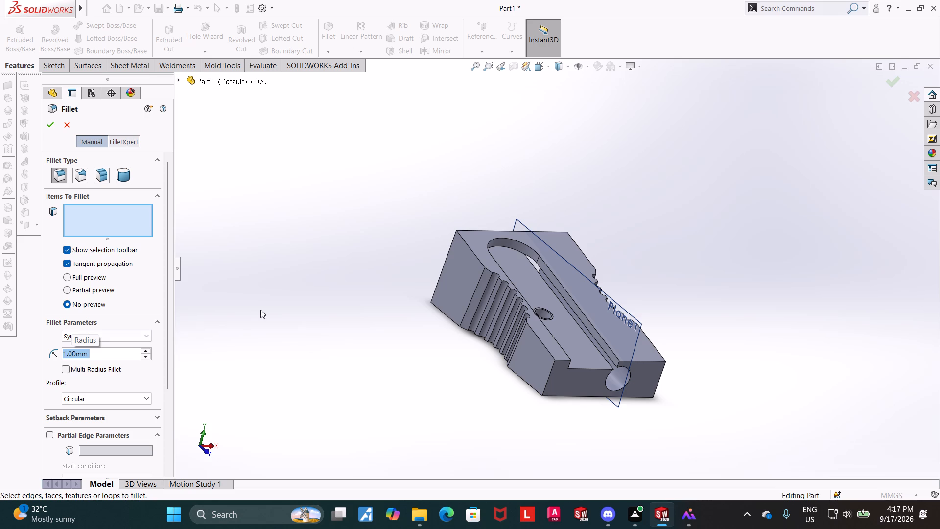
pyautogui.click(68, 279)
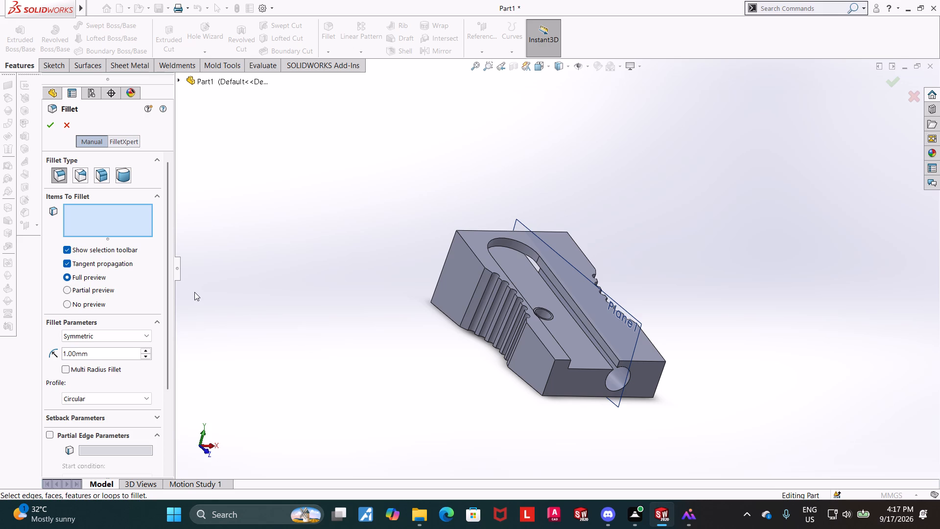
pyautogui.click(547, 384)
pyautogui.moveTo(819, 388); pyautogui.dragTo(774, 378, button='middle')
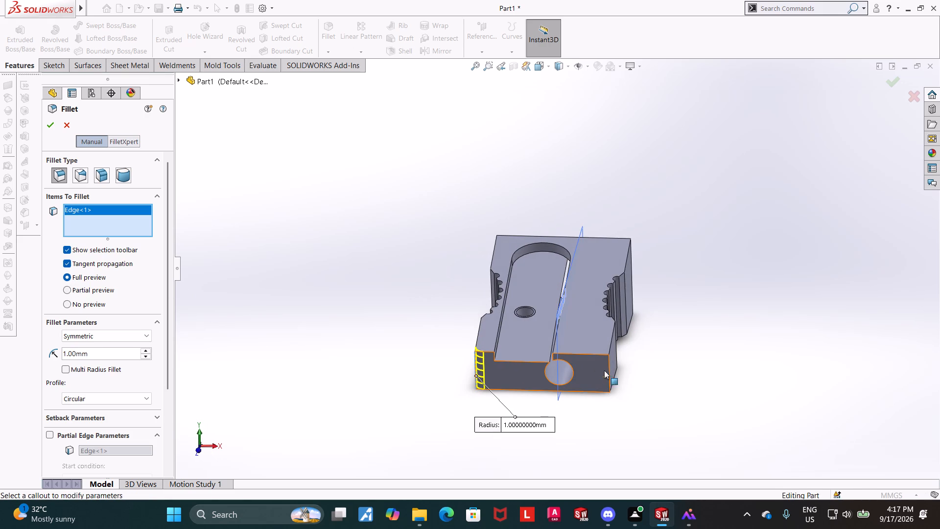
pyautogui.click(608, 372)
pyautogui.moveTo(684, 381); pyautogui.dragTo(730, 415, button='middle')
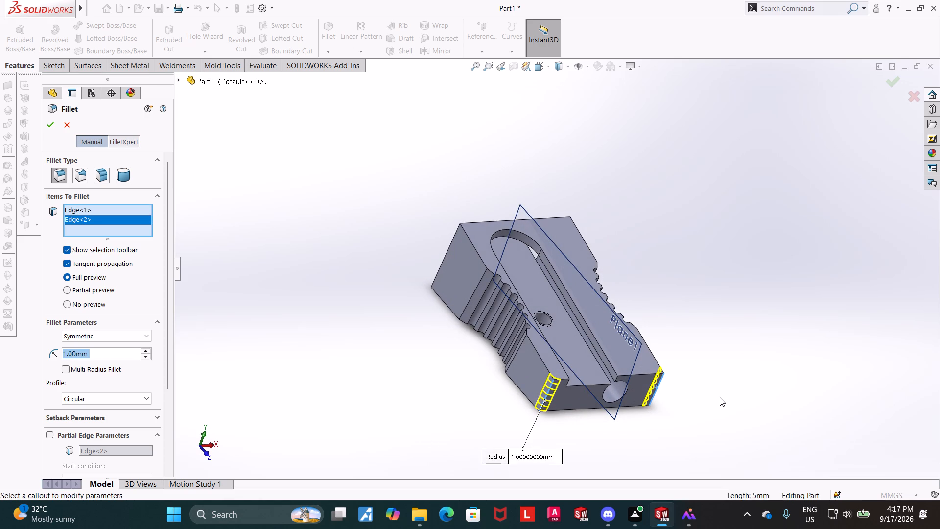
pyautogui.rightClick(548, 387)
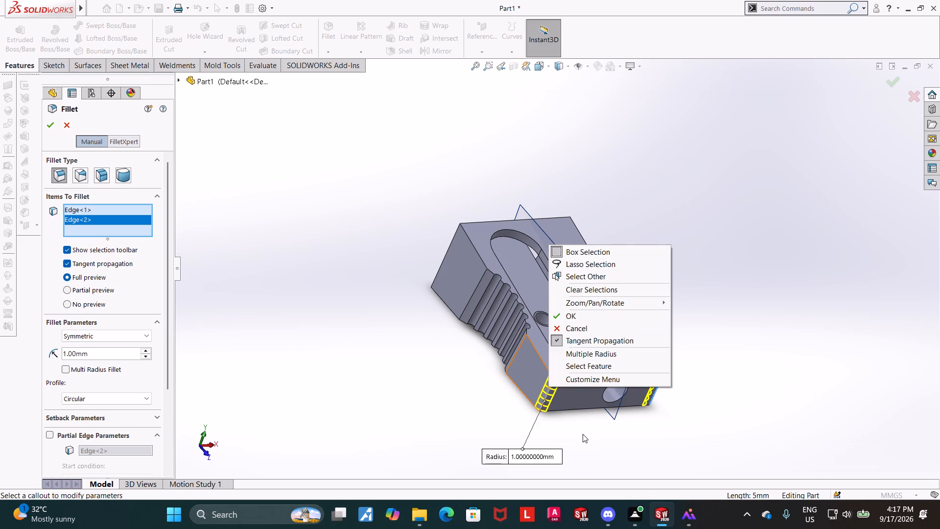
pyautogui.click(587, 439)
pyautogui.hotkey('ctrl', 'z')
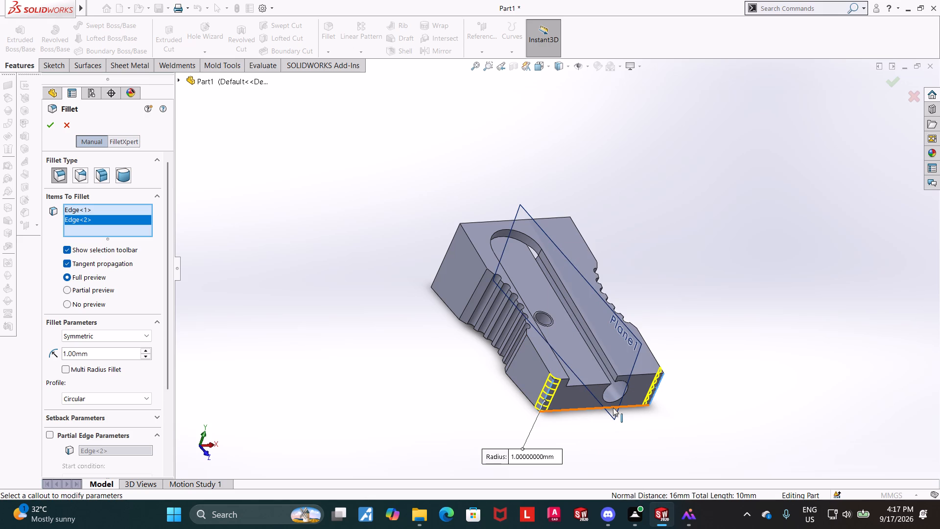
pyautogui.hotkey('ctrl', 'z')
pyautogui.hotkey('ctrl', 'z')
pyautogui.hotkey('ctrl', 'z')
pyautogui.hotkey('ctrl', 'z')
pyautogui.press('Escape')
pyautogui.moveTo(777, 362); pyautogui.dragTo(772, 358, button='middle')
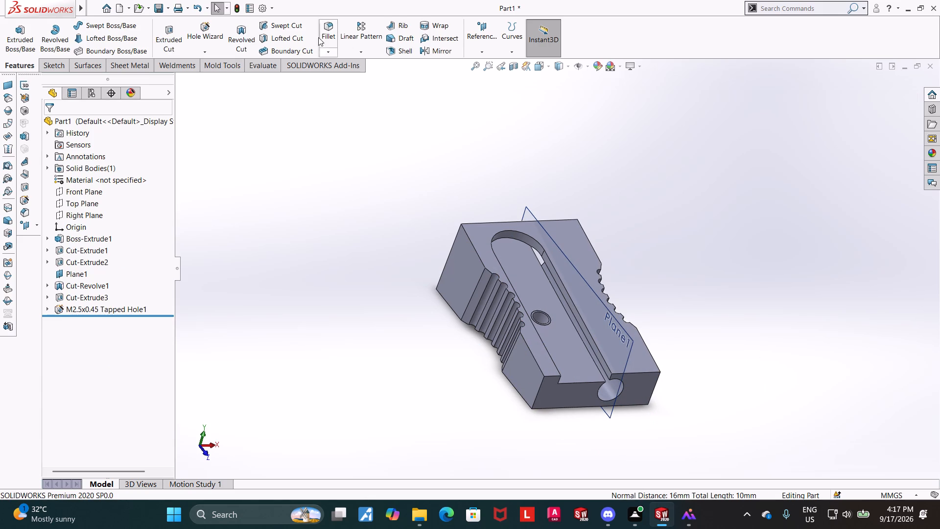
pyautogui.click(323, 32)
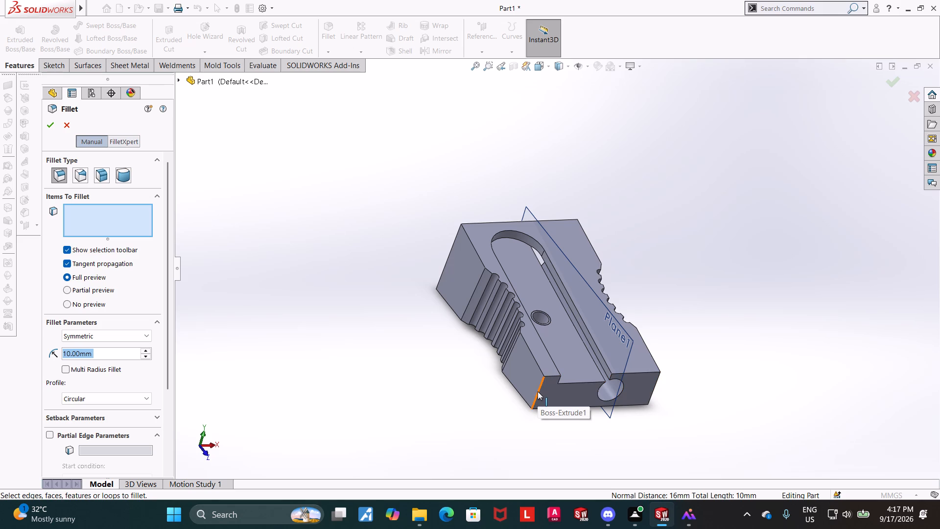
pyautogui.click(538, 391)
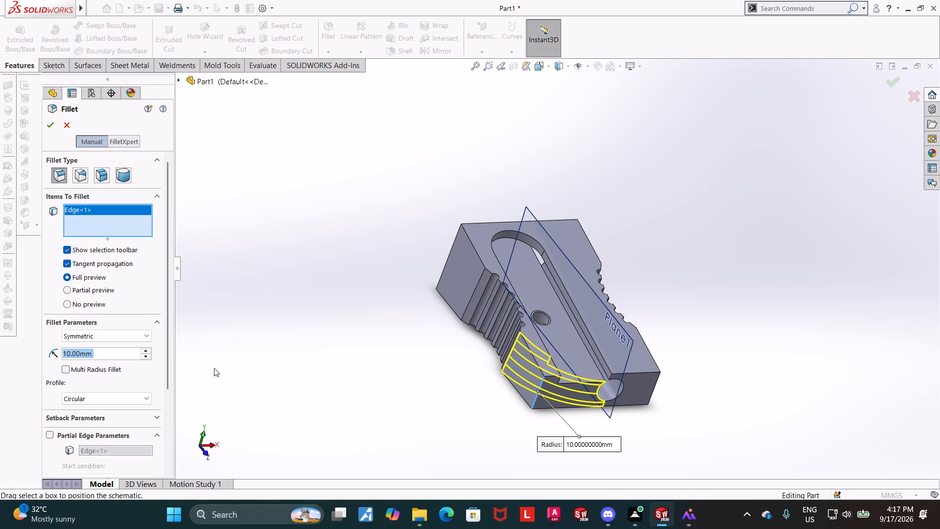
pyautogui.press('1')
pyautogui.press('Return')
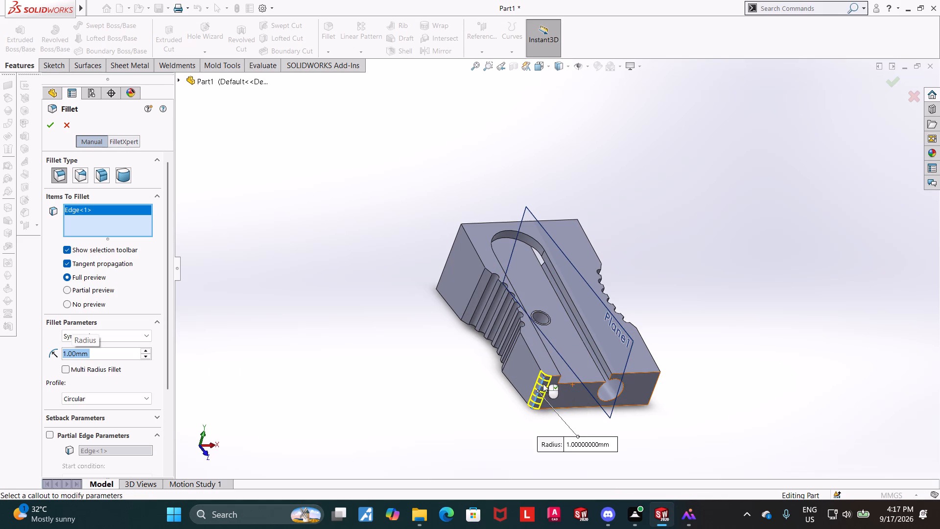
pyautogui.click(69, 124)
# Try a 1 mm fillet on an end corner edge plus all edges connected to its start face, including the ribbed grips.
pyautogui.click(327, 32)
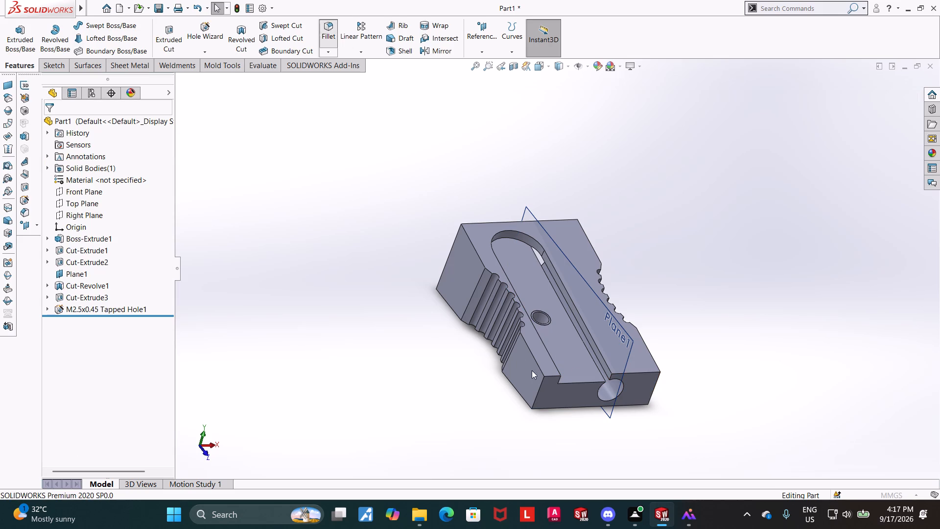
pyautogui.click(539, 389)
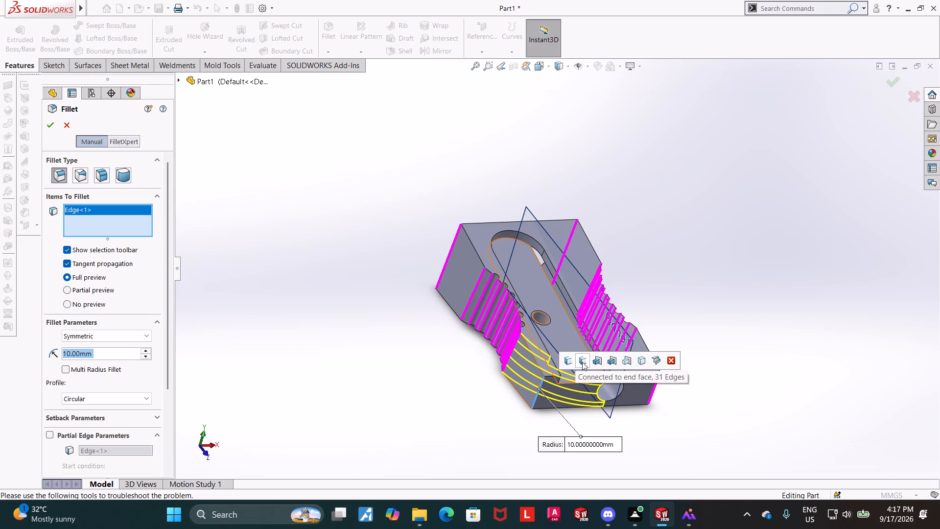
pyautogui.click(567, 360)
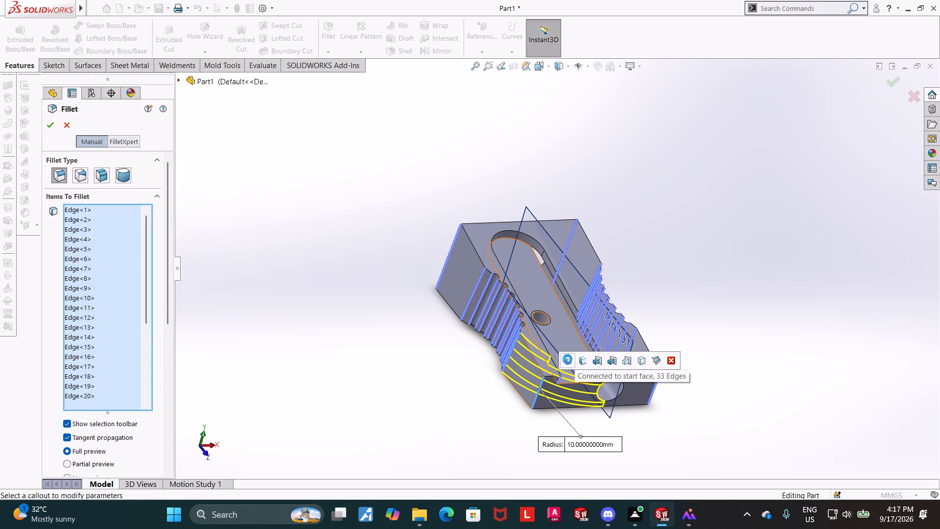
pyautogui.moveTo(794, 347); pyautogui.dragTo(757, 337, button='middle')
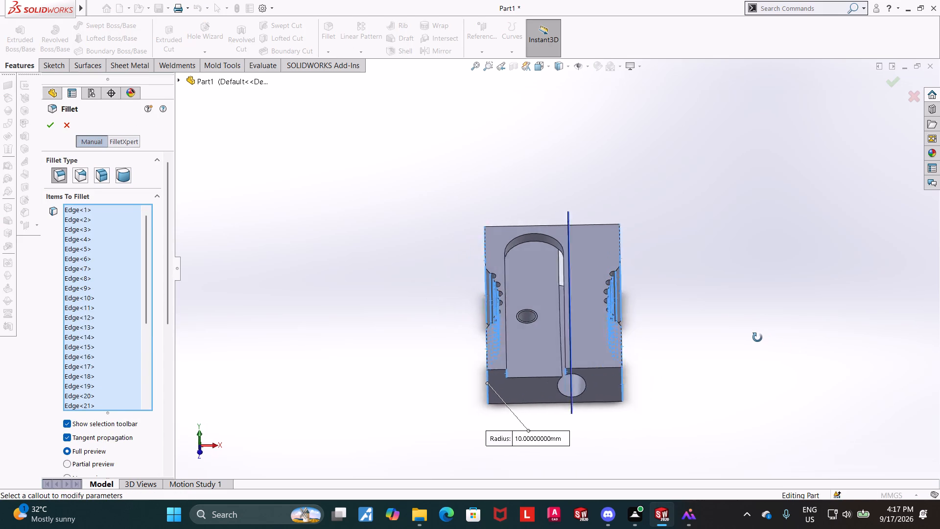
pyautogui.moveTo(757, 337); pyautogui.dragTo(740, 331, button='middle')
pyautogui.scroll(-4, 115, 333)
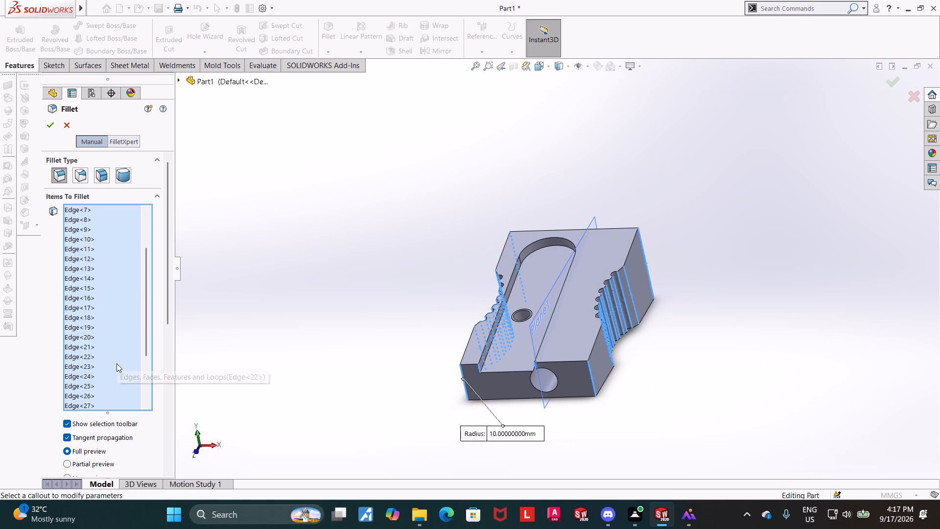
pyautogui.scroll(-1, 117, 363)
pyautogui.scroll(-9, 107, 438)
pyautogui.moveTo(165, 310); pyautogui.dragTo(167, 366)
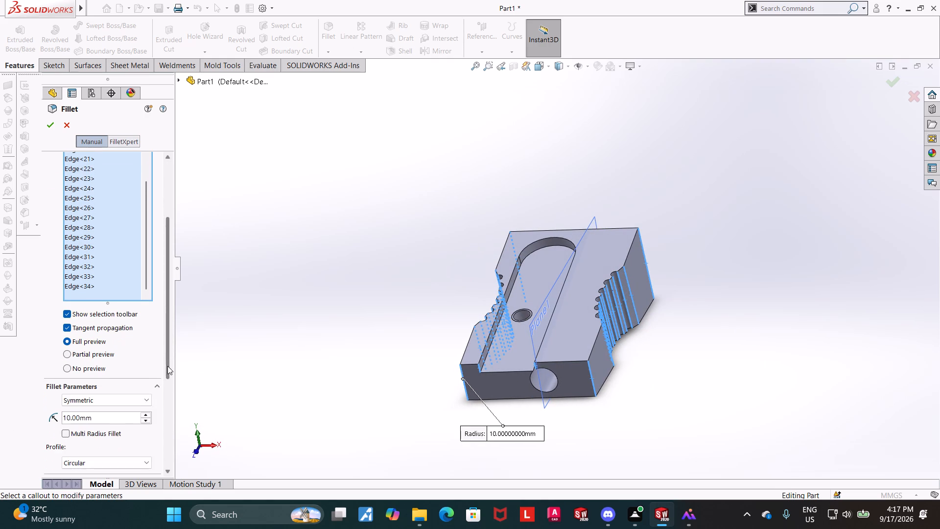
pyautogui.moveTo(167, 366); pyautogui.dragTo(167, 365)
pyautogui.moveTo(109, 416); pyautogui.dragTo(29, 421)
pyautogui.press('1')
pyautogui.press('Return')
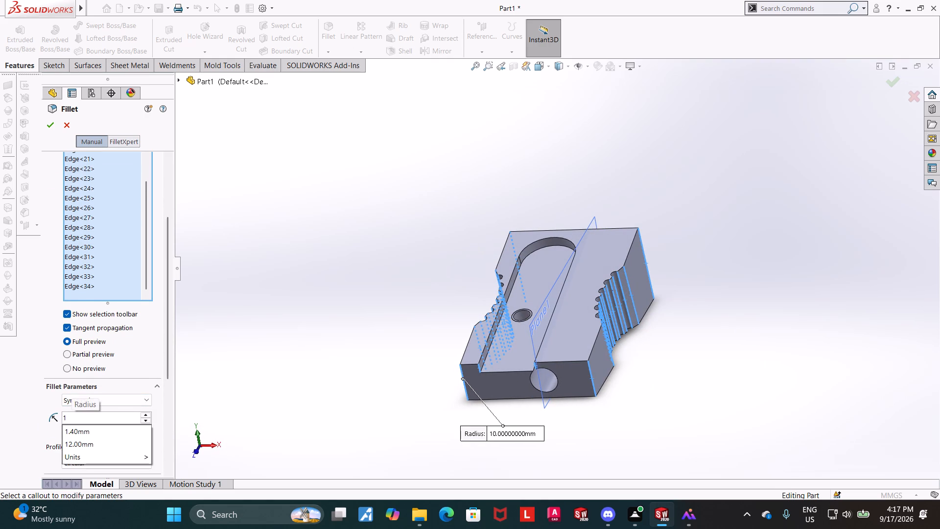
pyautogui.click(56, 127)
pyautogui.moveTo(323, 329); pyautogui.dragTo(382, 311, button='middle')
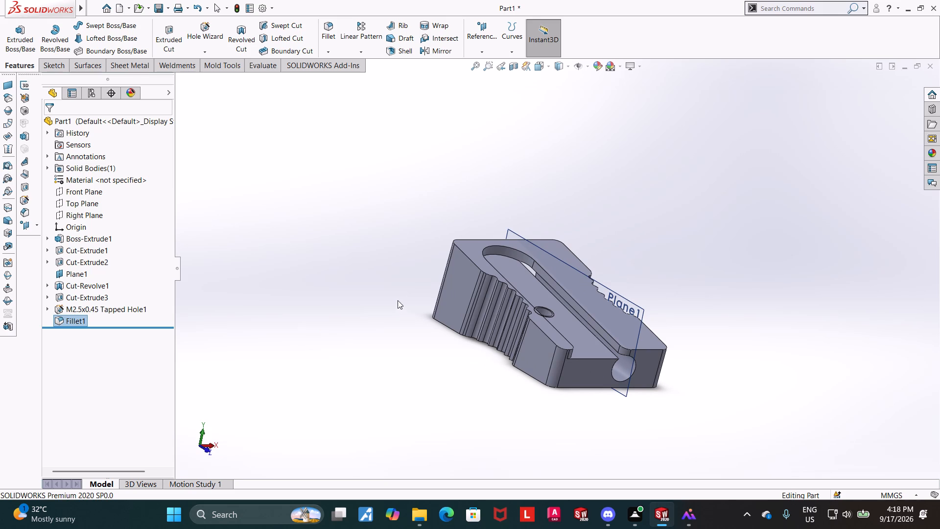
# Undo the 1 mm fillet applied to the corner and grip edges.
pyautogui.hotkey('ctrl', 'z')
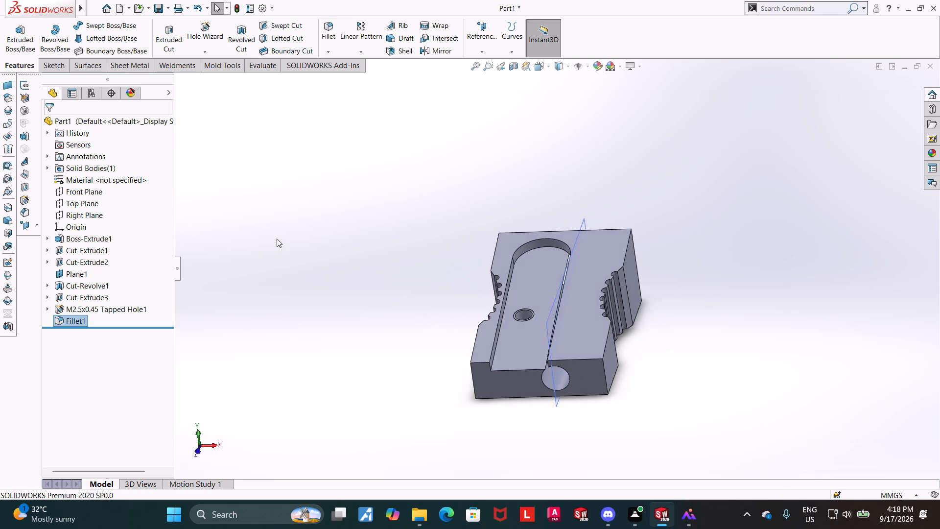
# Fillet the sharpener body's four upright corner edges, two at each end, with a 1 mm radius.
pyautogui.click(332, 27)
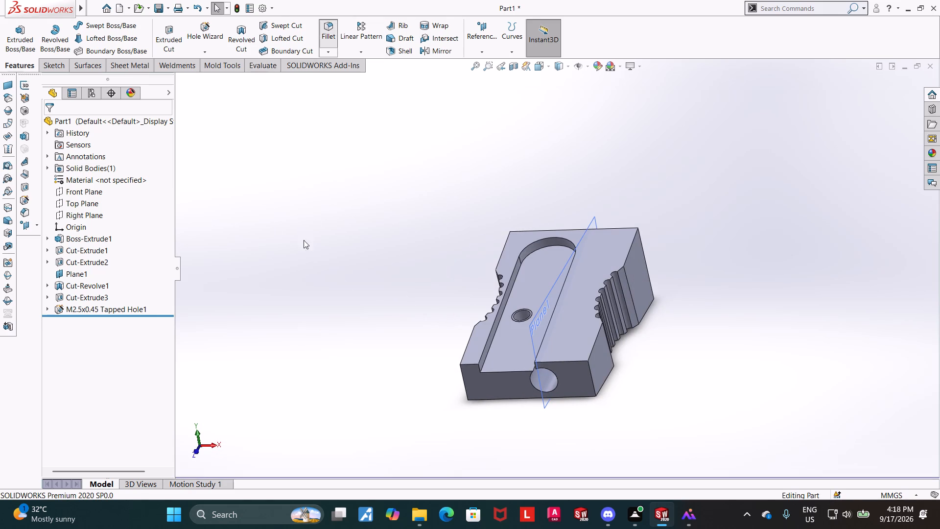
pyautogui.moveTo(304, 244); pyautogui.dragTo(363, 211, button='middle')
pyautogui.click(550, 355)
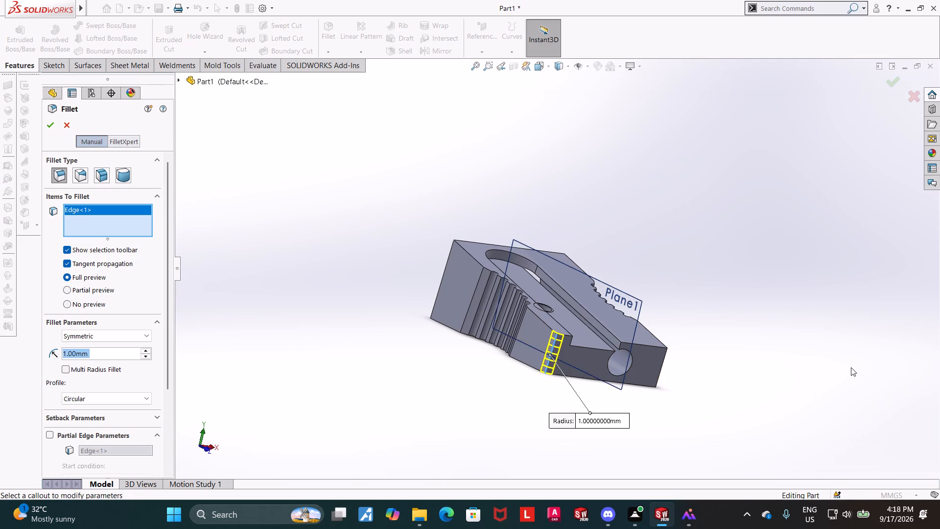
pyautogui.moveTo(833, 367); pyautogui.dragTo(786, 349, button='middle')
pyautogui.click(601, 352)
pyautogui.scroll(1, 775, 287)
pyautogui.moveTo(775, 287); pyautogui.dragTo(687, 341, button='middle')
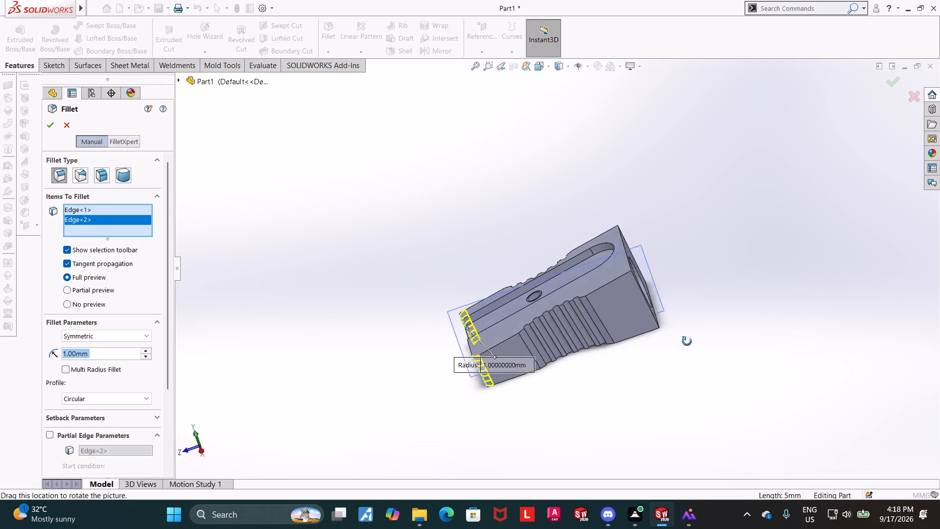
pyautogui.moveTo(687, 341); pyautogui.dragTo(669, 356, button='middle')
pyautogui.click(623, 307)
pyautogui.moveTo(757, 277); pyautogui.dragTo(728, 343, button='middle')
pyautogui.moveTo(727, 343); pyautogui.dragTo(724, 349, button='middle')
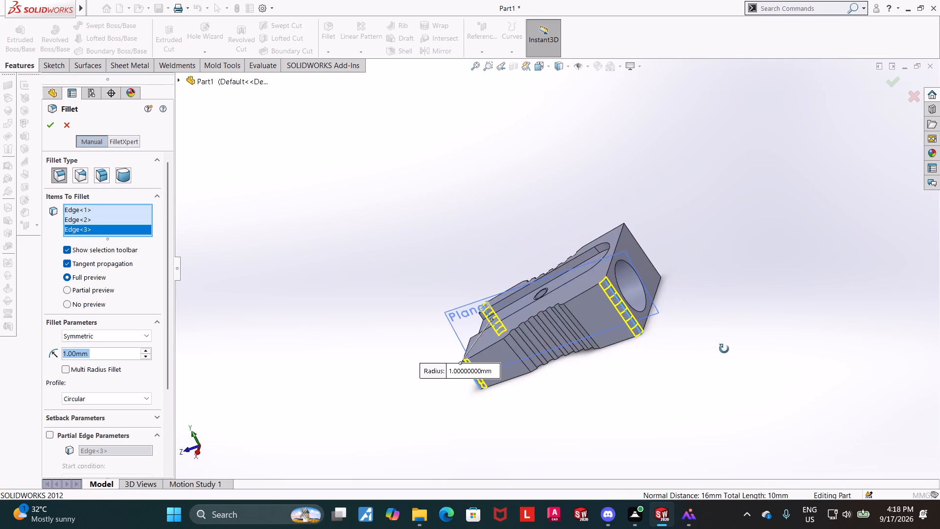
pyautogui.moveTo(724, 349); pyautogui.dragTo(685, 432, button='middle')
pyautogui.click(641, 285)
pyautogui.moveTo(755, 296); pyautogui.dragTo(809, 230, button='middle')
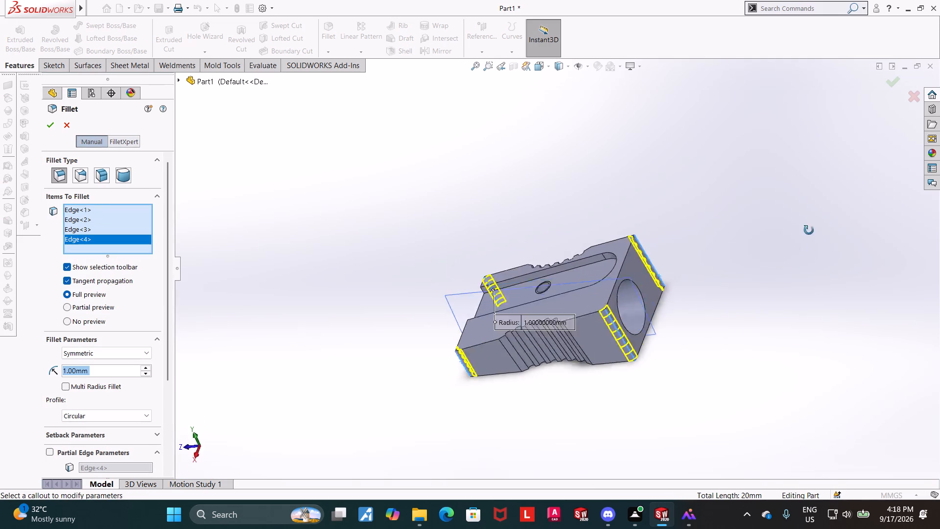
pyautogui.moveTo(809, 230); pyautogui.dragTo(817, 216, button='middle')
pyautogui.moveTo(693, 369); pyautogui.dragTo(800, 336, button='middle')
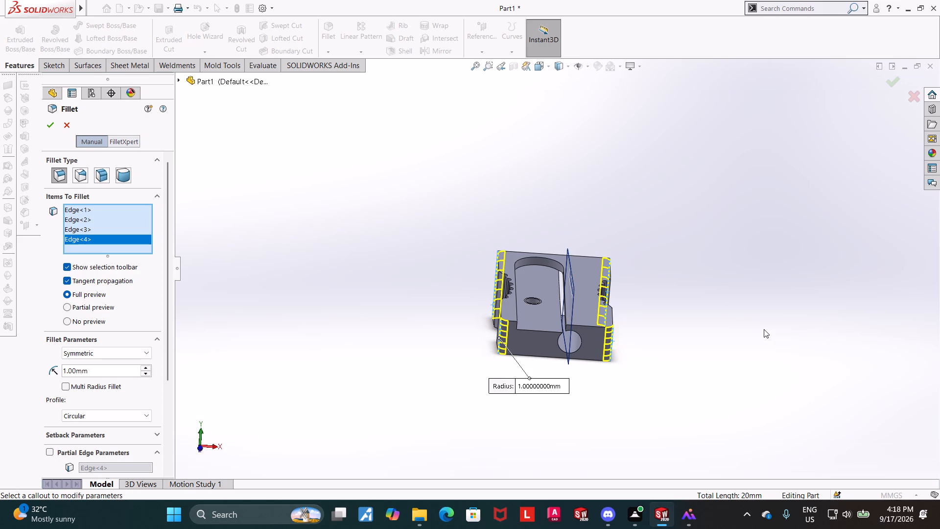
pyautogui.moveTo(746, 351); pyautogui.dragTo(755, 369, button='middle')
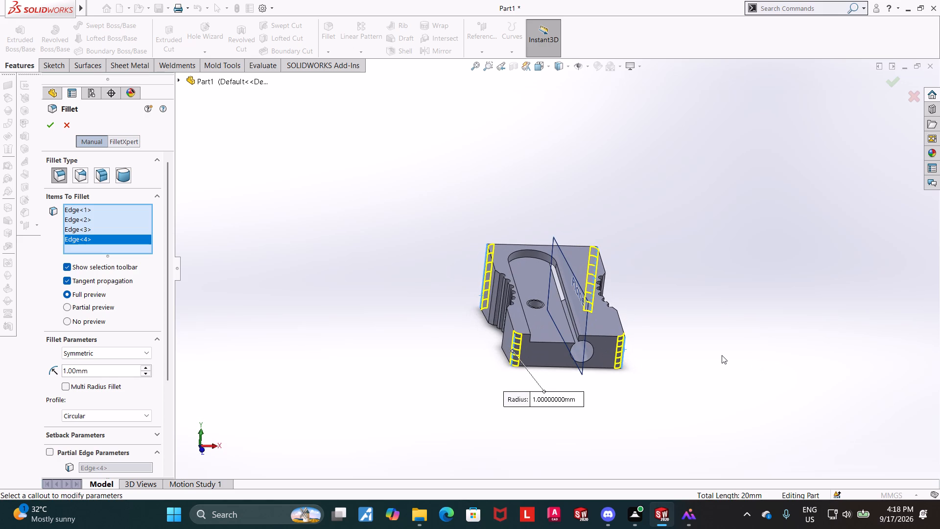
pyautogui.moveTo(682, 321); pyautogui.dragTo(703, 319, button='middle')
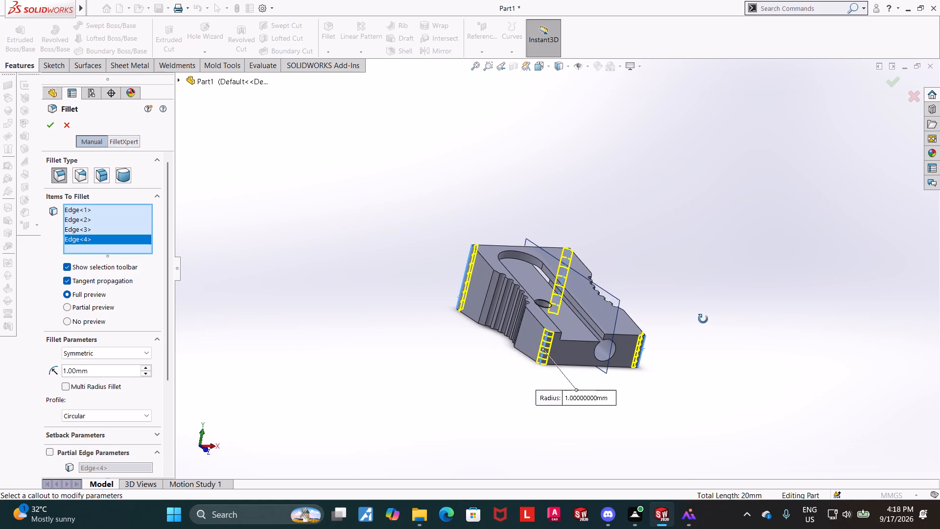
pyautogui.moveTo(703, 319); pyautogui.dragTo(704, 319, button='middle')
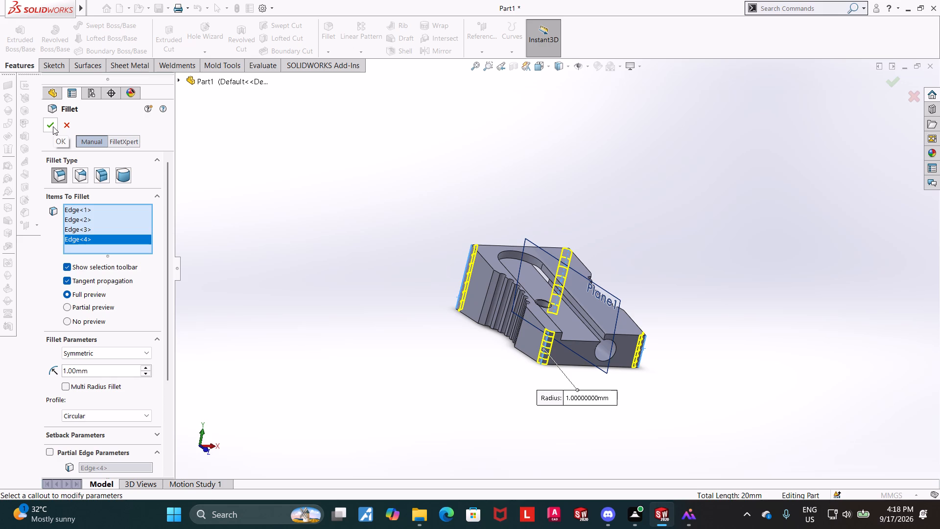
pyautogui.click(53, 126)
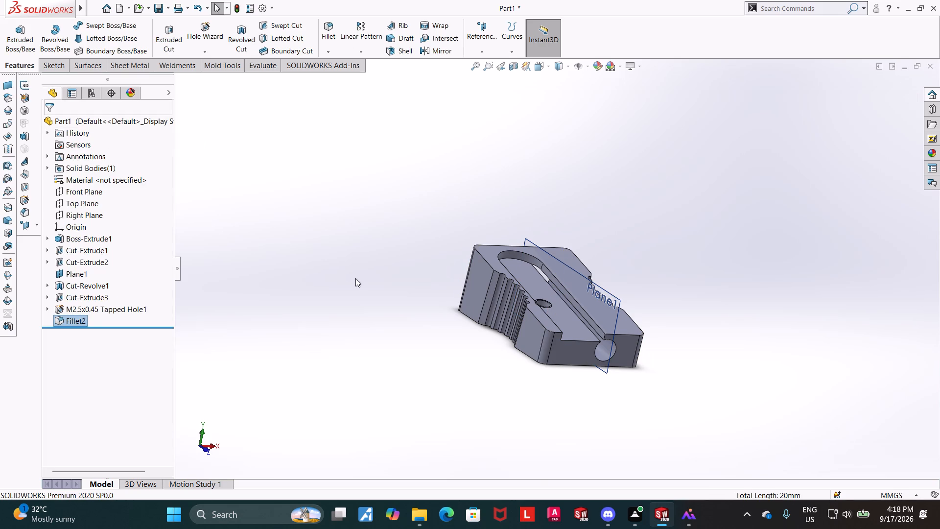
pyautogui.click(355, 278)
# Fillet the upright edges of the ribbed grips on both sides of the sharpener body with a 1 mm radius.
pyautogui.click(327, 35)
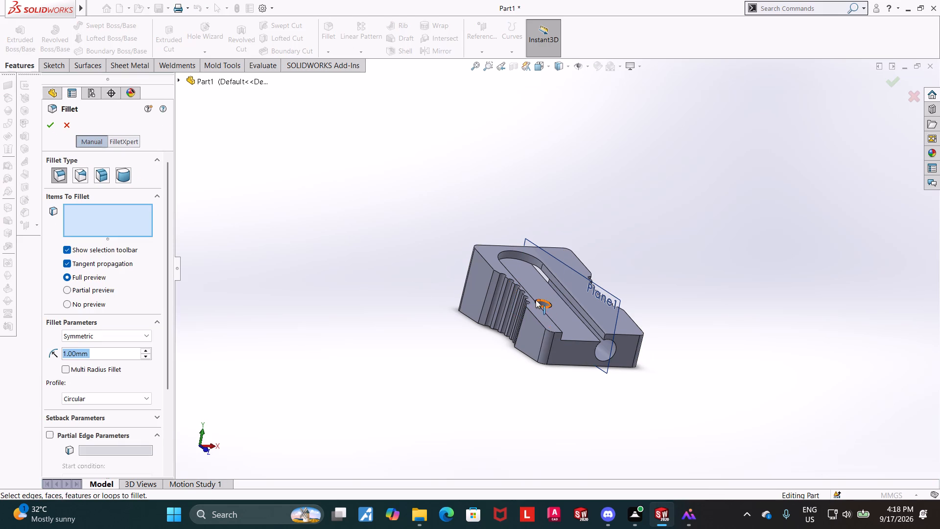
pyautogui.scroll(-3, 530, 296)
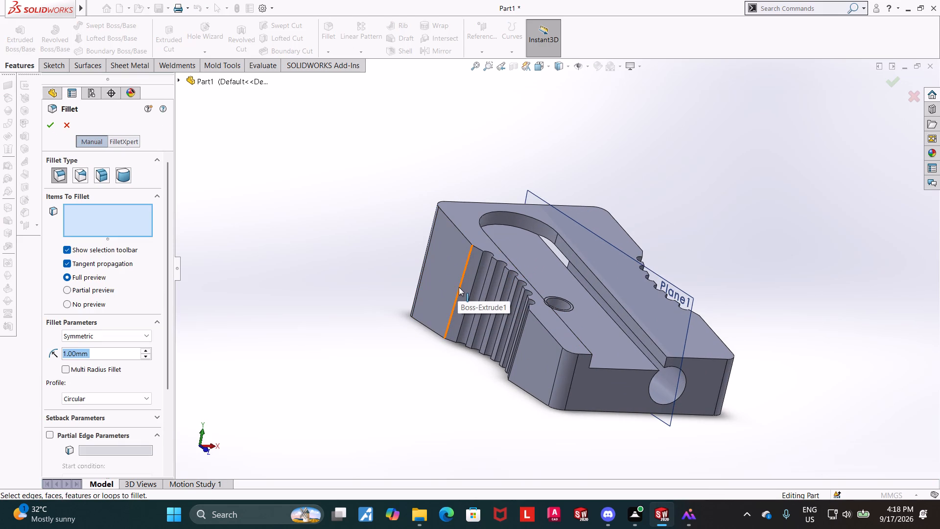
pyautogui.click(459, 287)
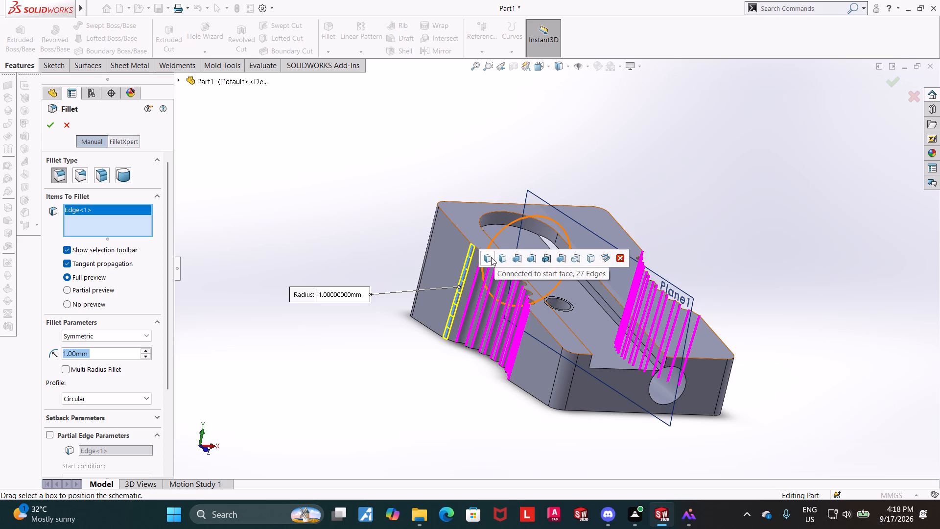
pyautogui.click(491, 257)
pyautogui.moveTo(794, 259); pyautogui.dragTo(780, 258, button='middle')
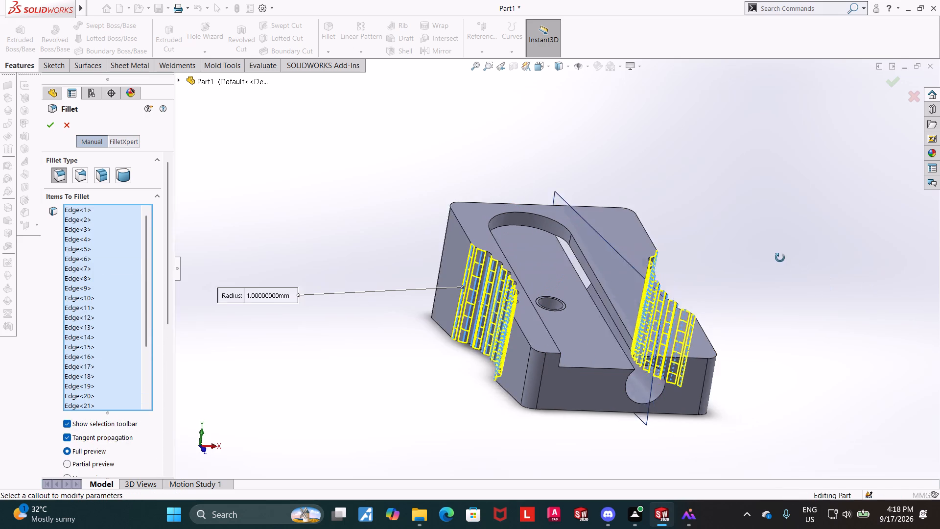
pyautogui.moveTo(780, 258); pyautogui.dragTo(771, 256, button='middle')
pyautogui.moveTo(772, 253); pyautogui.dragTo(758, 254, button='middle')
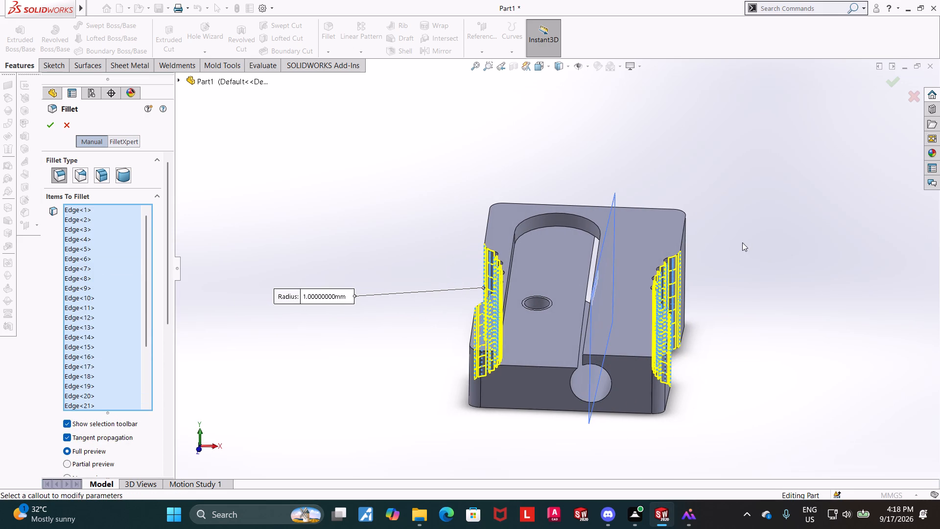
pyautogui.click(49, 129)
# Examine the filleted ribbed grips and corners of the sharpener body from both sides.
pyautogui.moveTo(331, 249); pyautogui.dragTo(346, 249, button='middle')
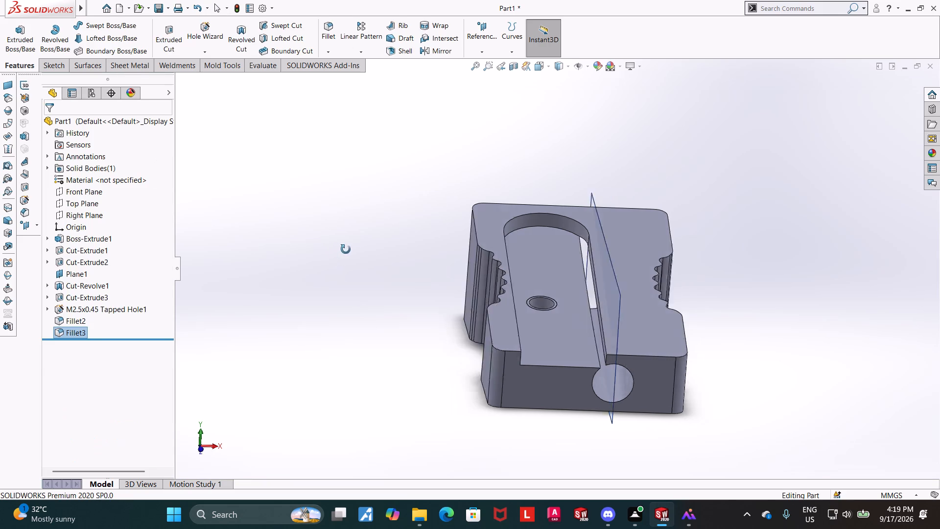
pyautogui.moveTo(346, 249); pyautogui.dragTo(357, 254, button='middle')
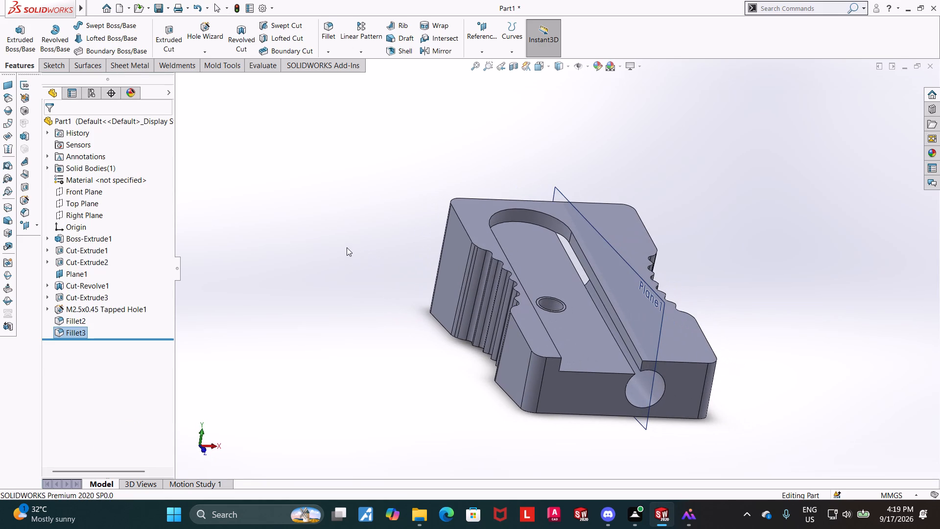
pyautogui.moveTo(760, 258); pyautogui.dragTo(733, 257, button='middle')
pyautogui.scroll(3, 765, 260)
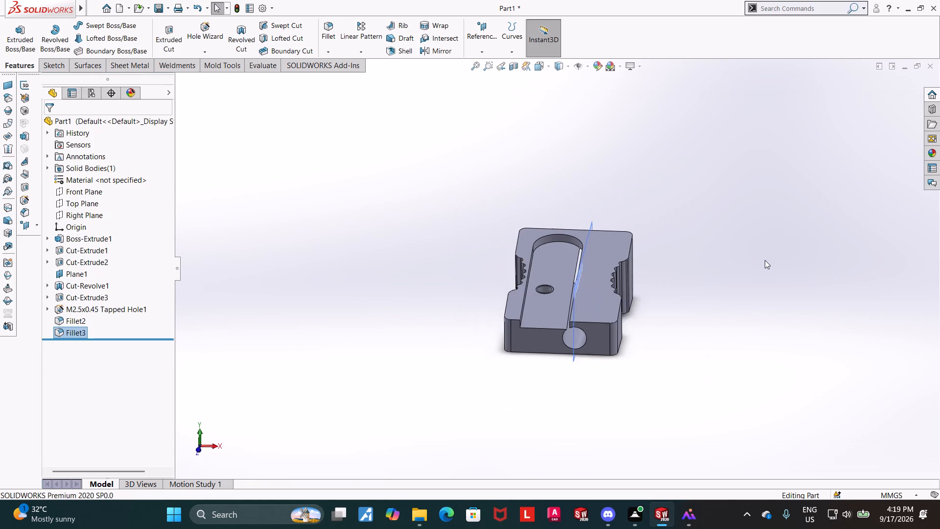
pyautogui.scroll(-3, 722, 250)
pyautogui.moveTo(698, 257); pyautogui.dragTo(678, 267, button='middle')
pyautogui.scroll(3, 648, 281)
pyautogui.scroll(-4, 520, 308)
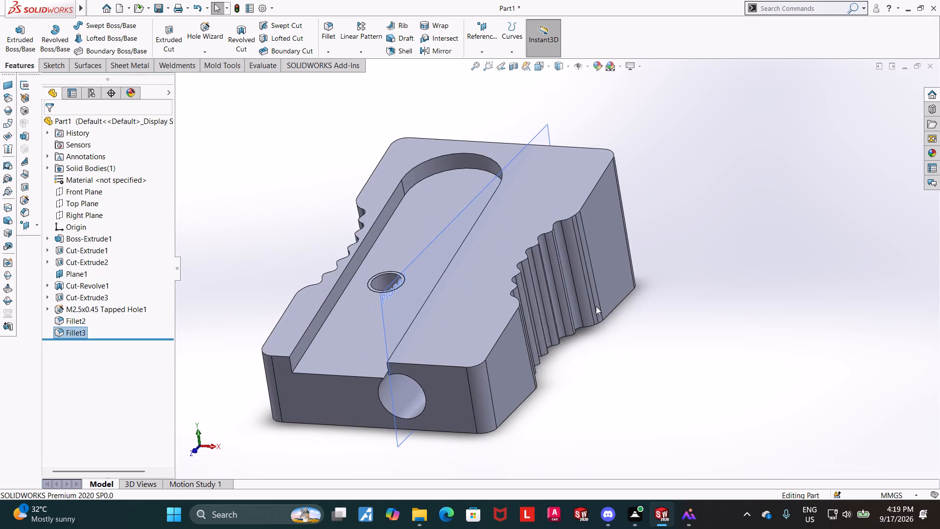
pyautogui.moveTo(699, 293); pyautogui.dragTo(684, 306, button='middle')
pyautogui.scroll(2, 677, 302)
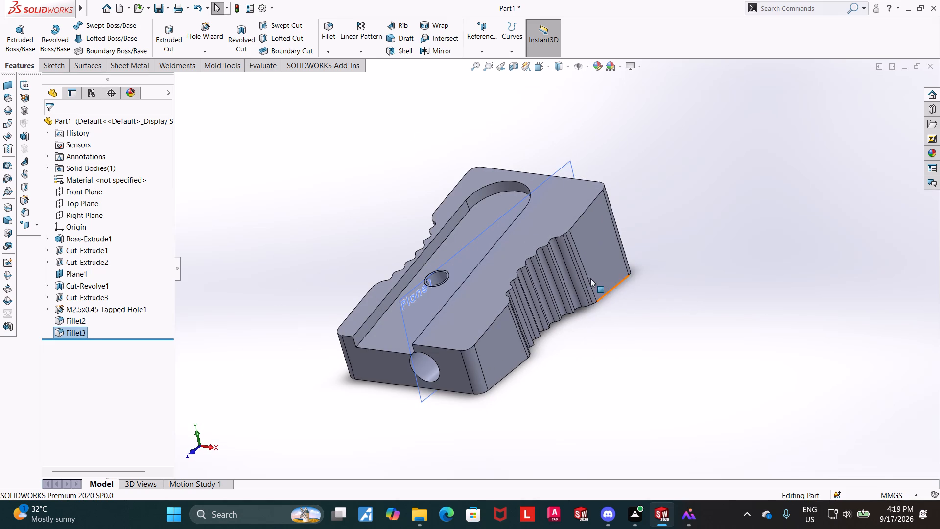
pyautogui.moveTo(603, 288); pyautogui.dragTo(638, 274, button='middle')
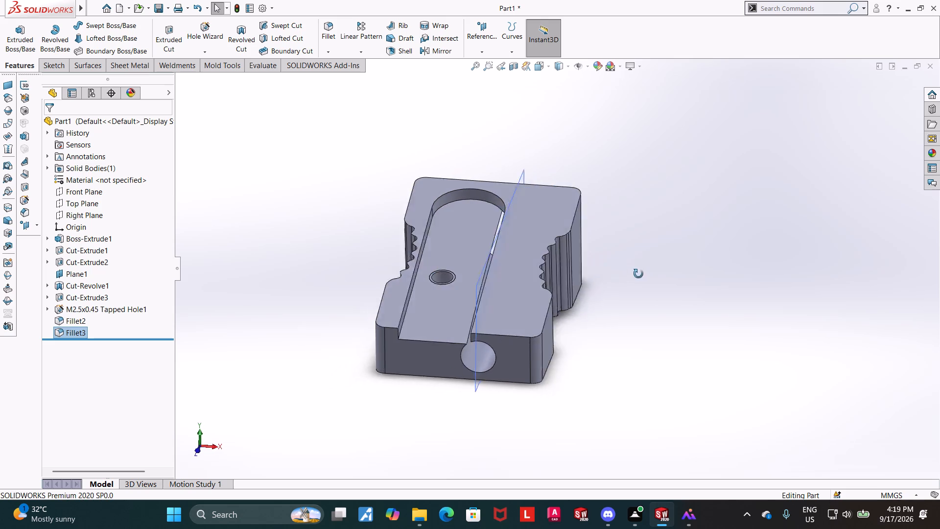
pyautogui.moveTo(638, 274); pyautogui.dragTo(662, 274, button='middle')
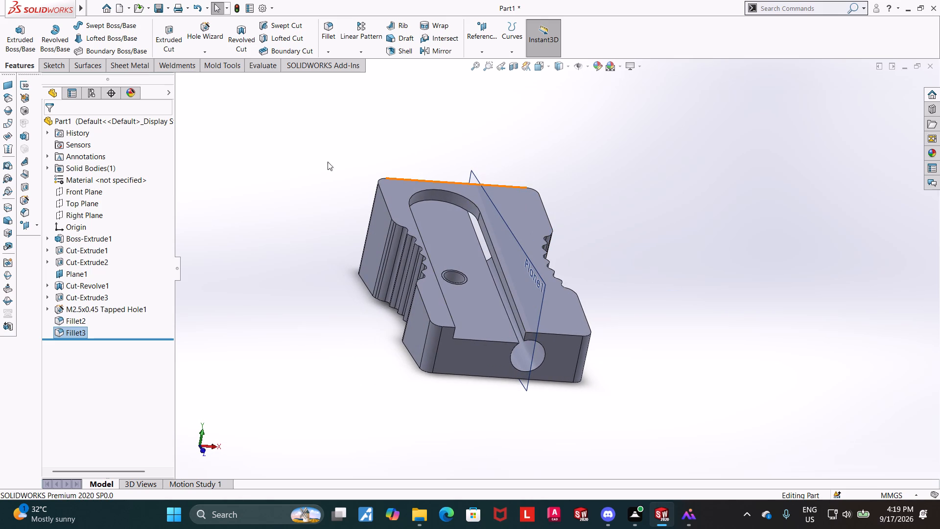
# Save the part as a SOLIDWORKS Part named "sharperner body" in the Downloads folder.
pyautogui.click(117, 137)
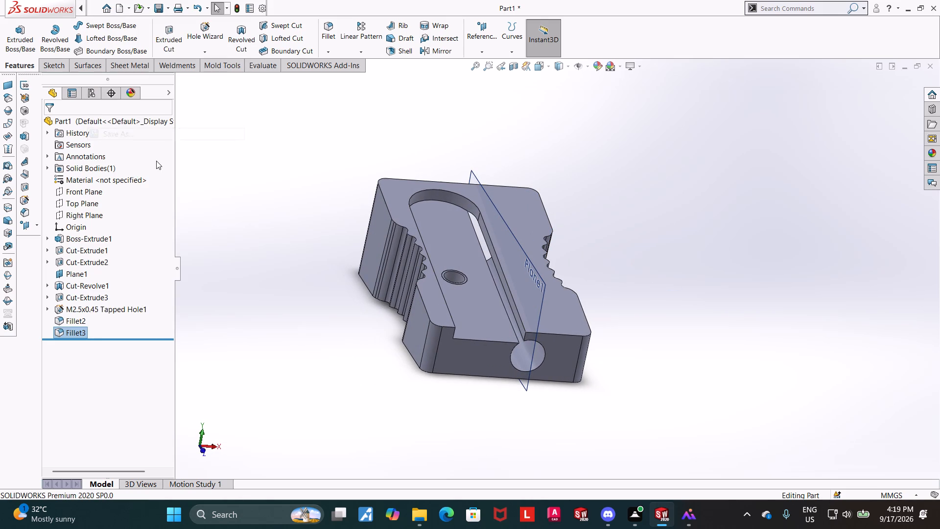
pyautogui.write('sharperner body')
pyautogui.press('space')
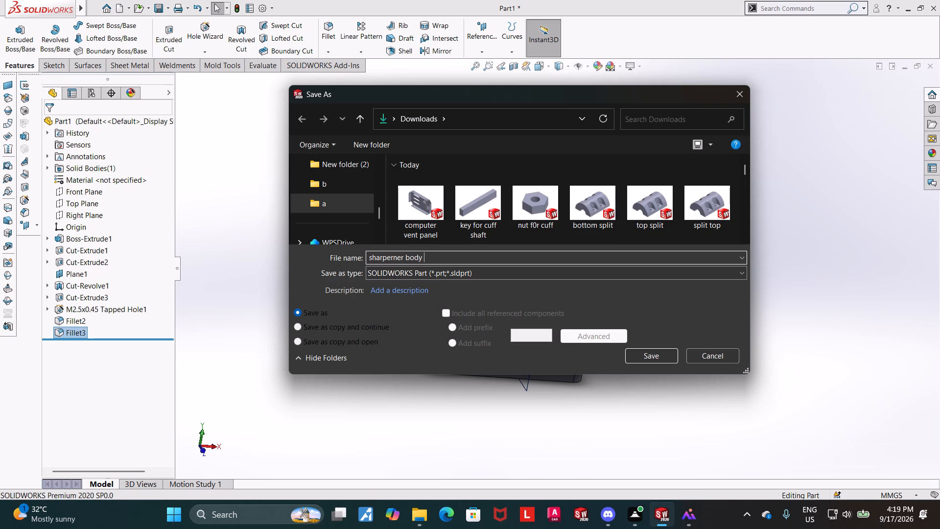
pyautogui.click(663, 356)
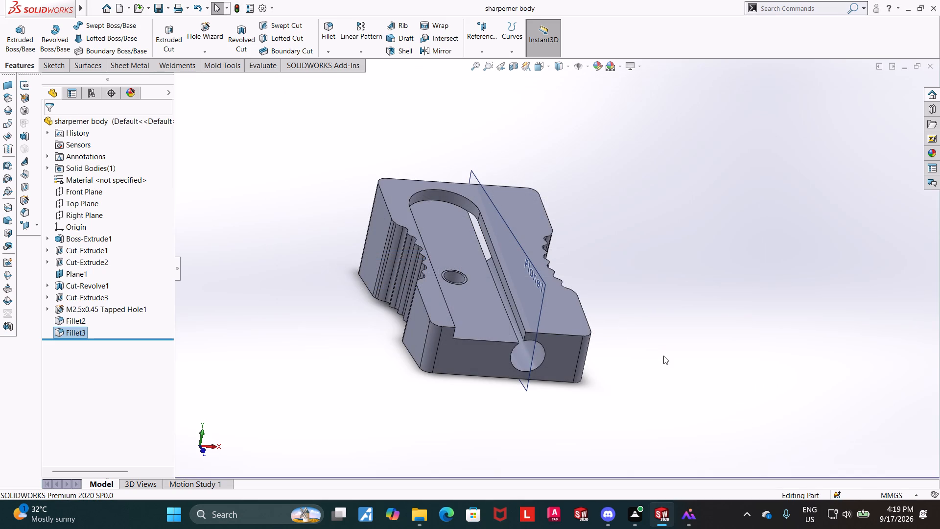
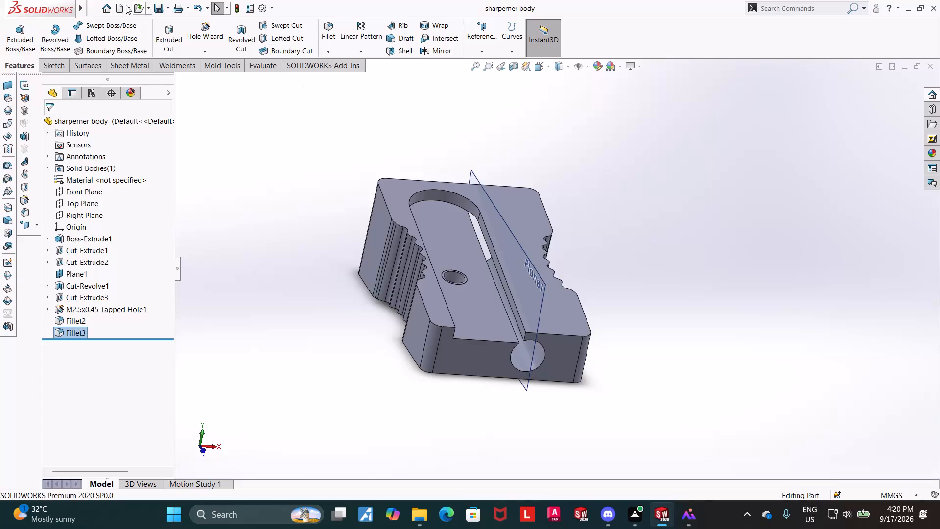
# Create a new part document.
pyautogui.click(121, 8)
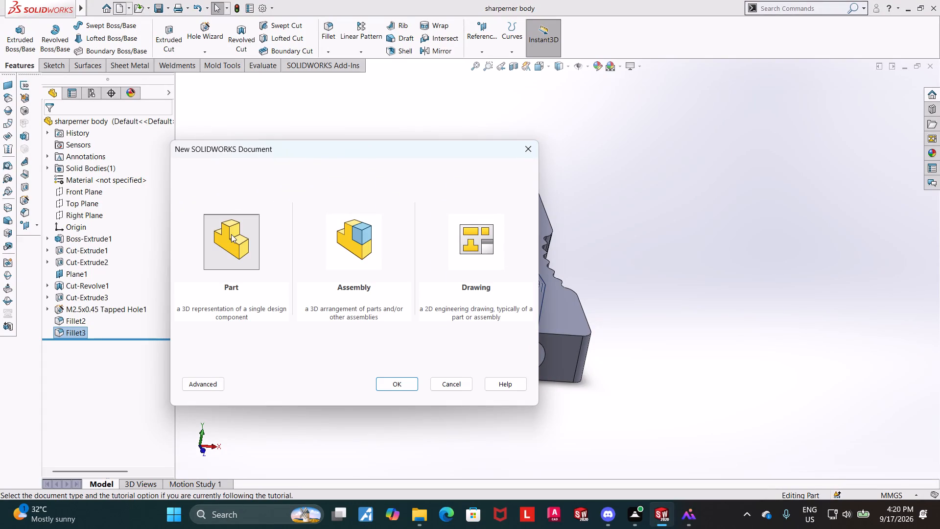
pyautogui.doubleClick(231, 234)
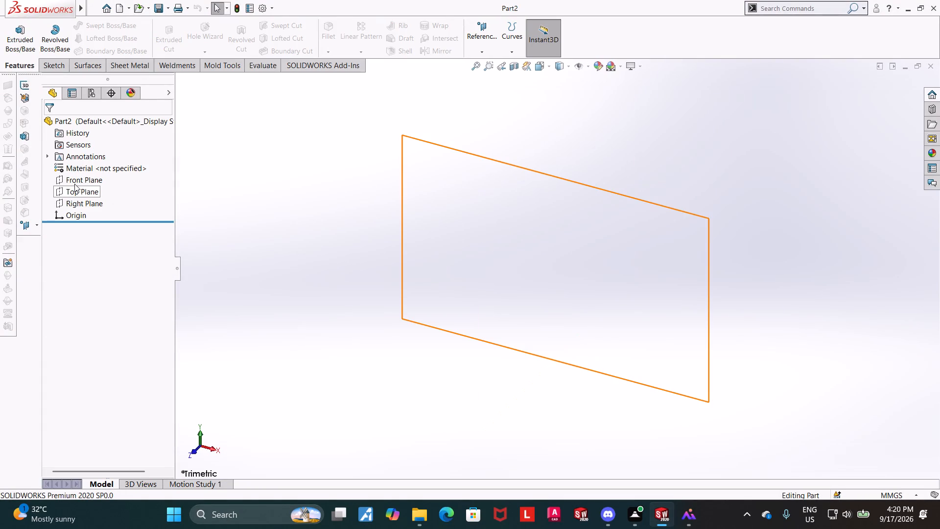
# Open a new sketch on the Top Plane.
pyautogui.doubleClick(74, 184)
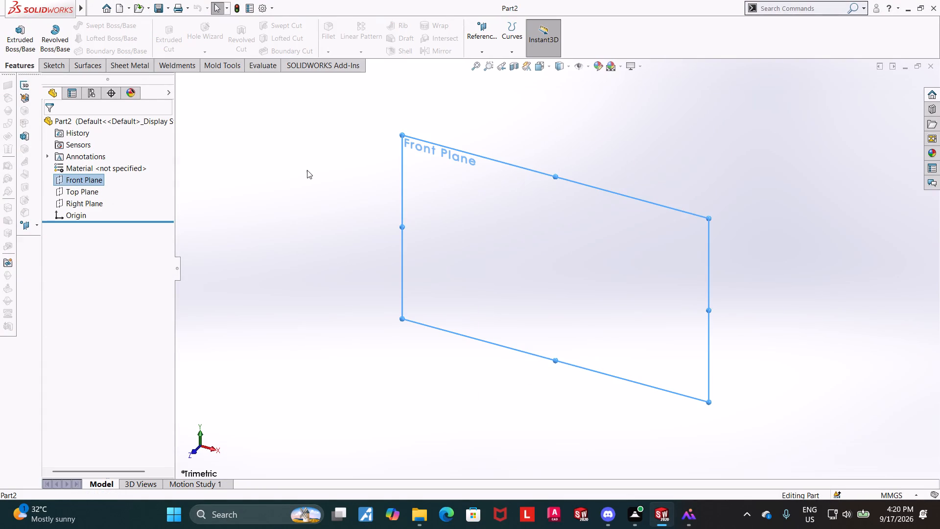
pyautogui.click(307, 170)
pyautogui.click(88, 182)
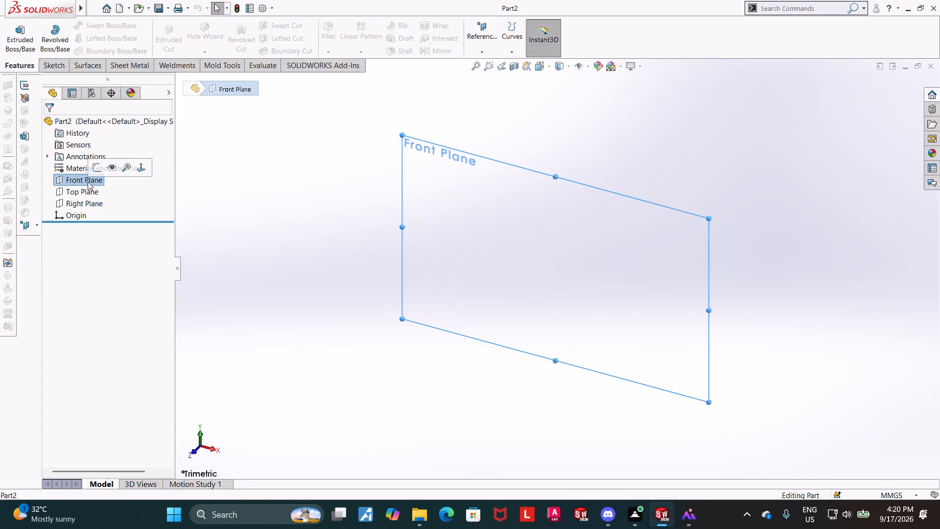
pyautogui.click(179, 209)
pyautogui.click(74, 192)
pyautogui.click(87, 176)
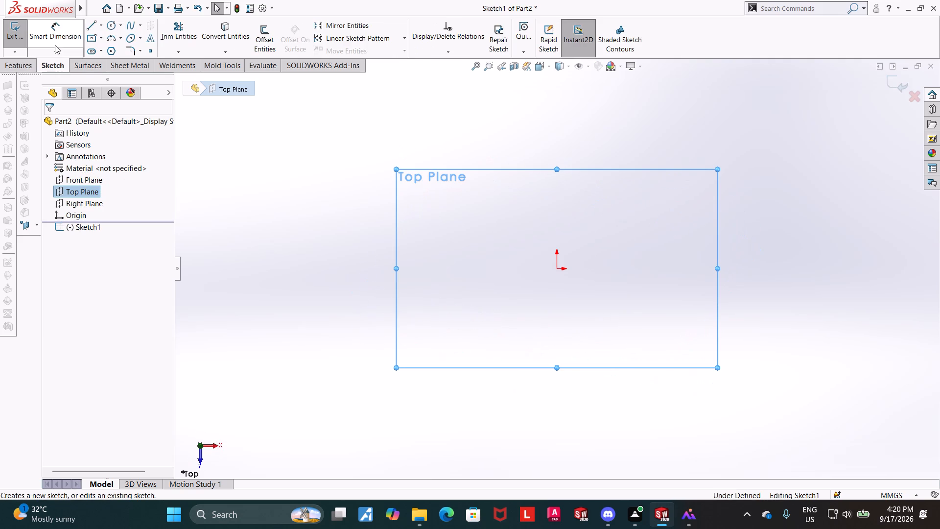
# Sketch a vertical construction line about 148 mm long passing through the origin.
pyautogui.click(102, 25)
pyautogui.click(107, 52)
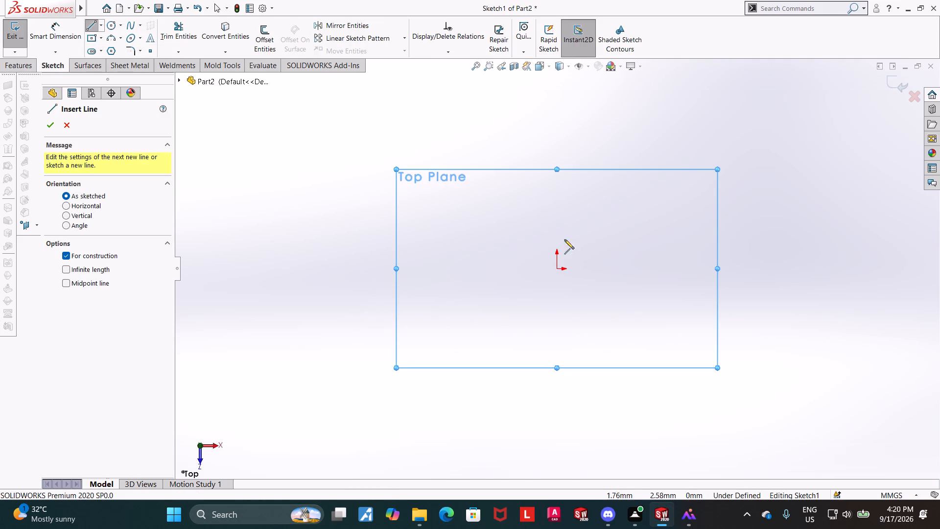
pyautogui.click(557, 138)
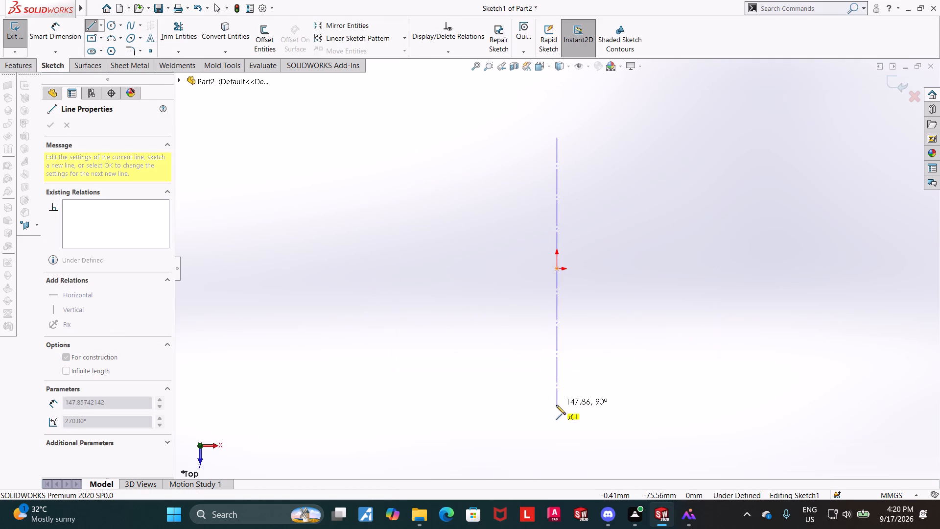
pyautogui.click(556, 405)
pyautogui.press('Escape')
pyautogui.press('Escape')
pyautogui.press('Escape')
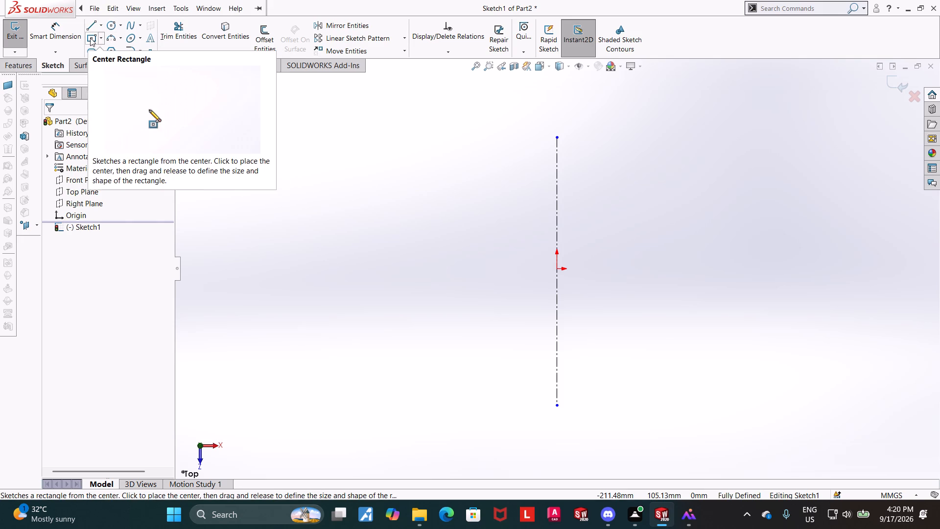
# Sketch a closed round-topped profile beside the centerline from the origin, with a base about 28 mm wide and an outer side about 47 mm high.
pyautogui.click(94, 20)
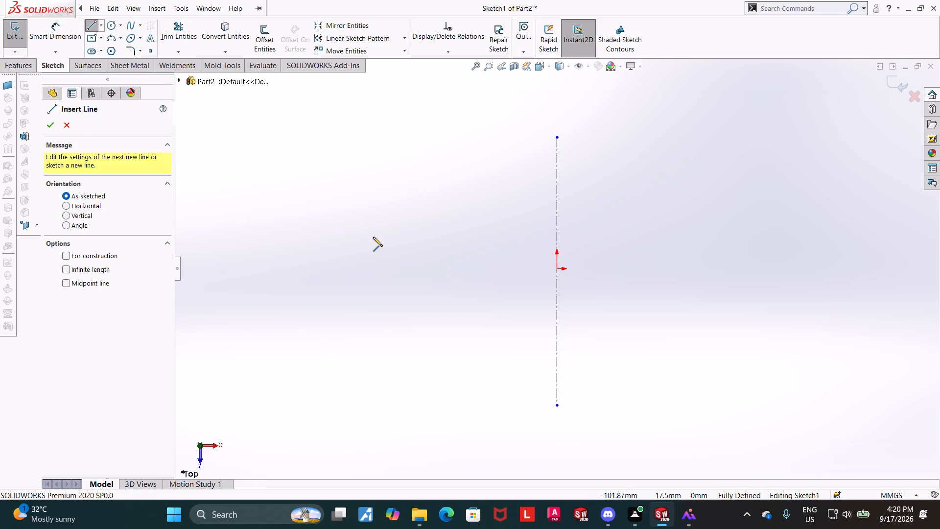
pyautogui.click(557, 269)
pyautogui.click(506, 270)
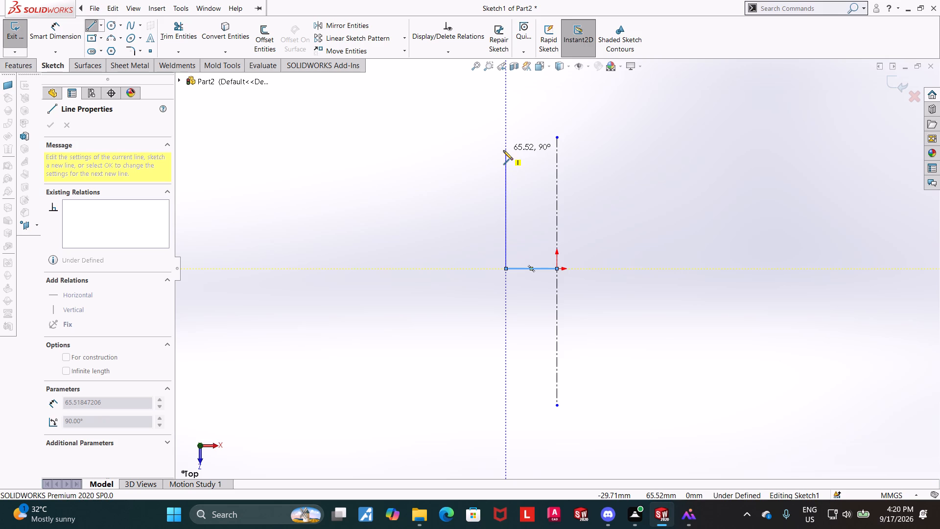
pyautogui.click(502, 190)
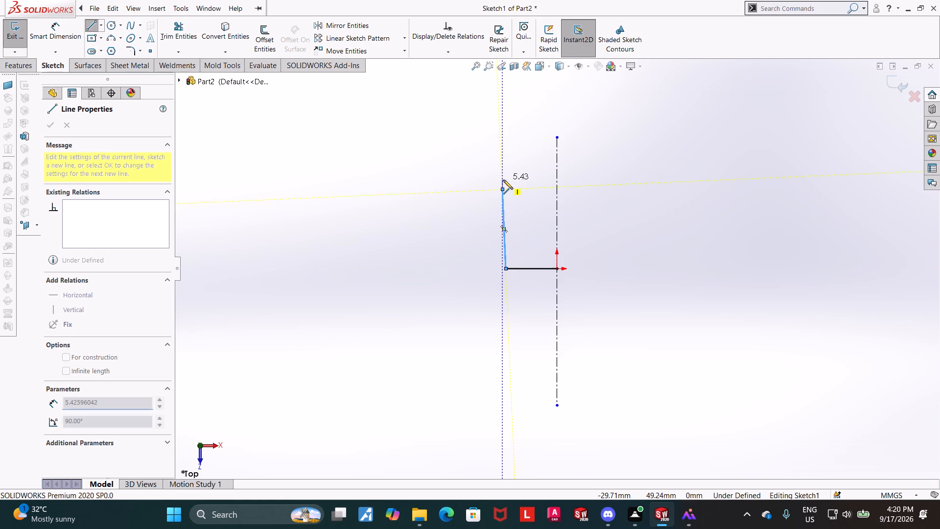
pyautogui.hotkey('ctrl', 'z')
pyautogui.click(95, 23)
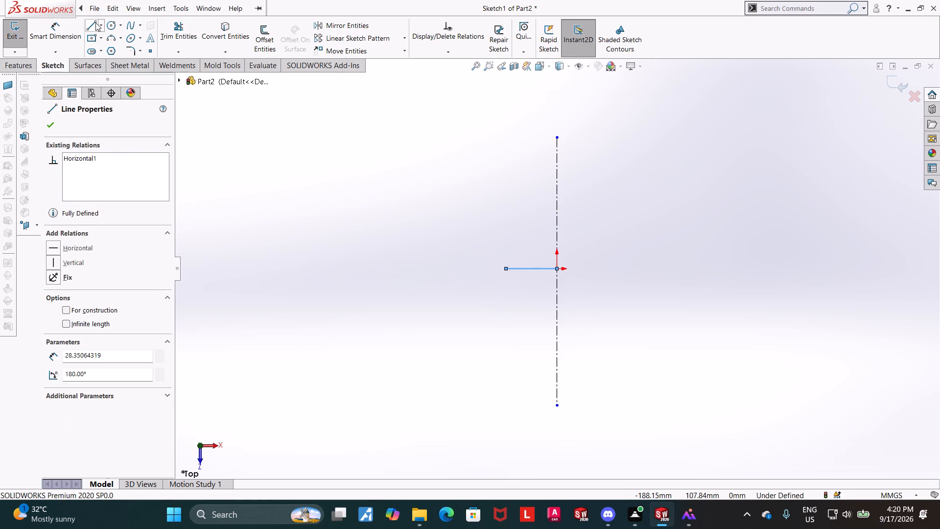
pyautogui.click(506, 268)
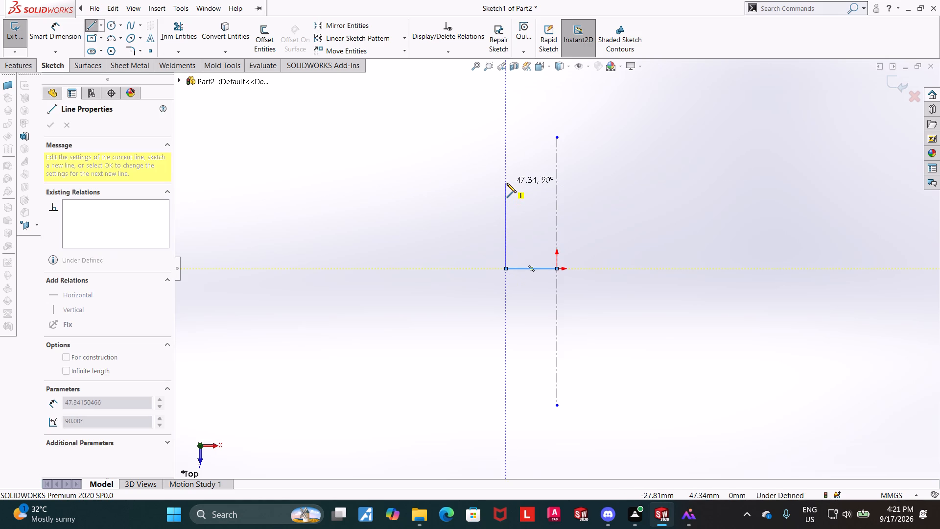
pyautogui.click(507, 183)
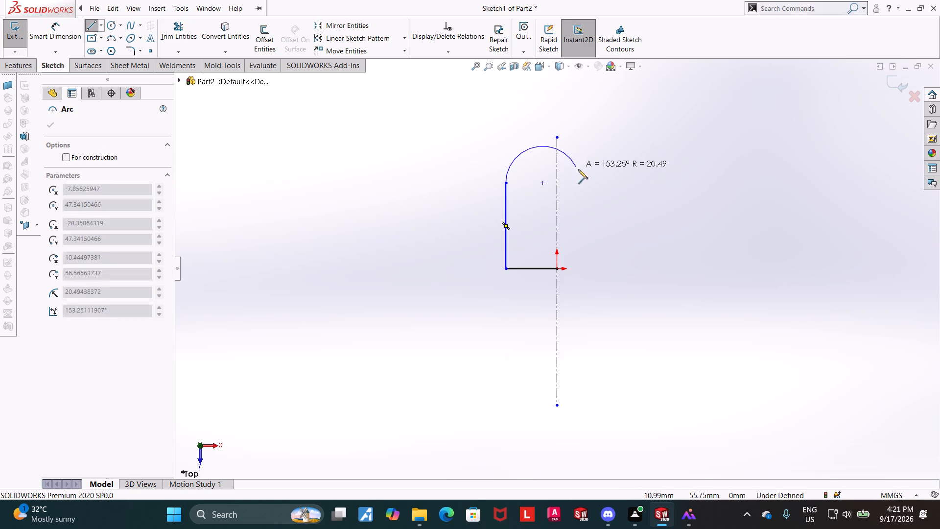
pyautogui.click(557, 187)
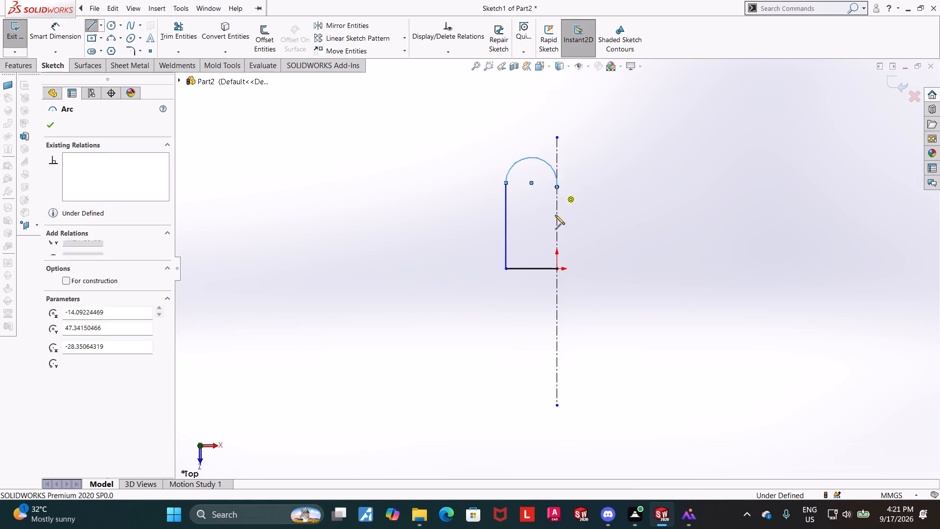
pyautogui.click(557, 268)
pyautogui.press('Escape')
pyautogui.press('Escape')
pyautogui.press('Escape')
pyautogui.press('Escape')
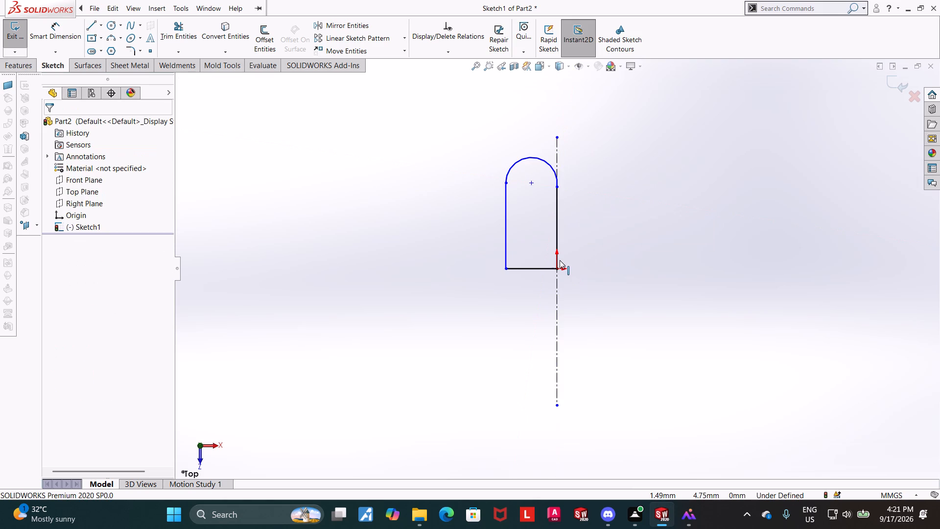
# Dimension the profile's base line to 7 mm.
pyautogui.scroll(3, 574, 186)
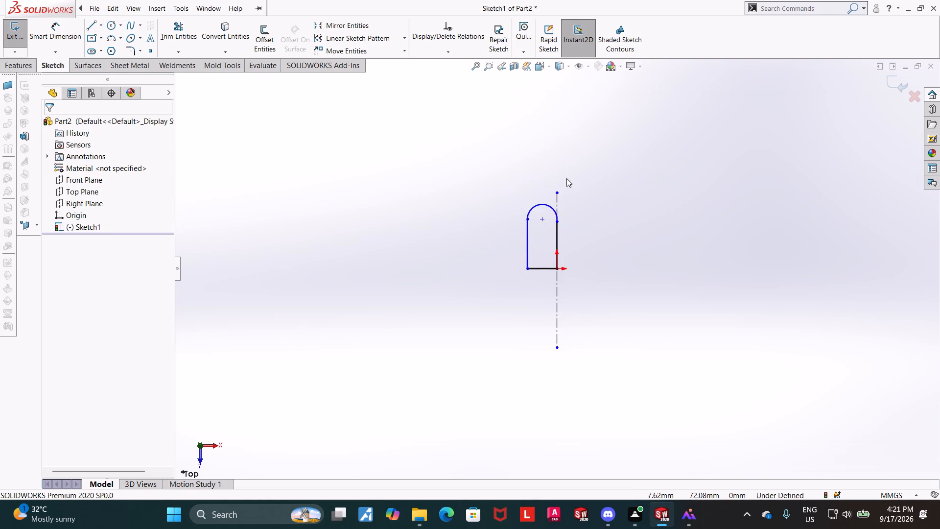
pyautogui.scroll(-7, 564, 260)
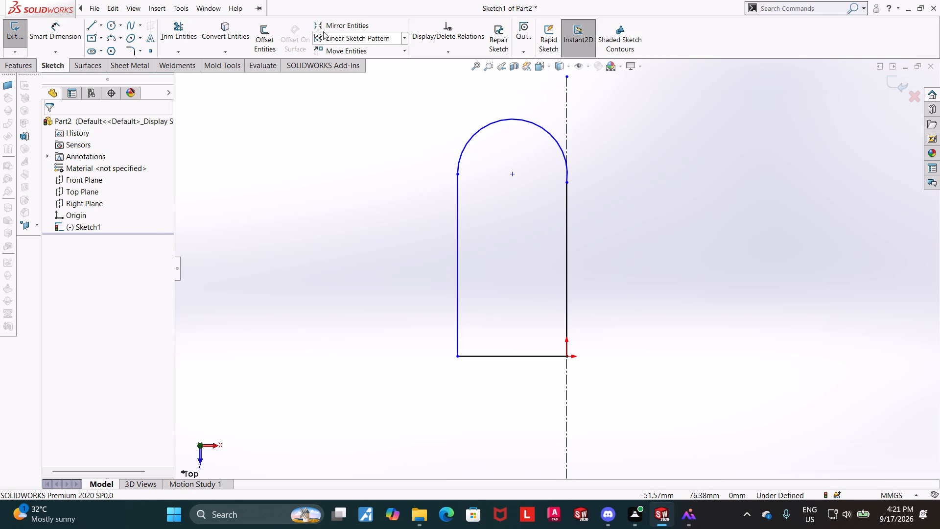
pyautogui.click(27, 32)
pyautogui.click(517, 354)
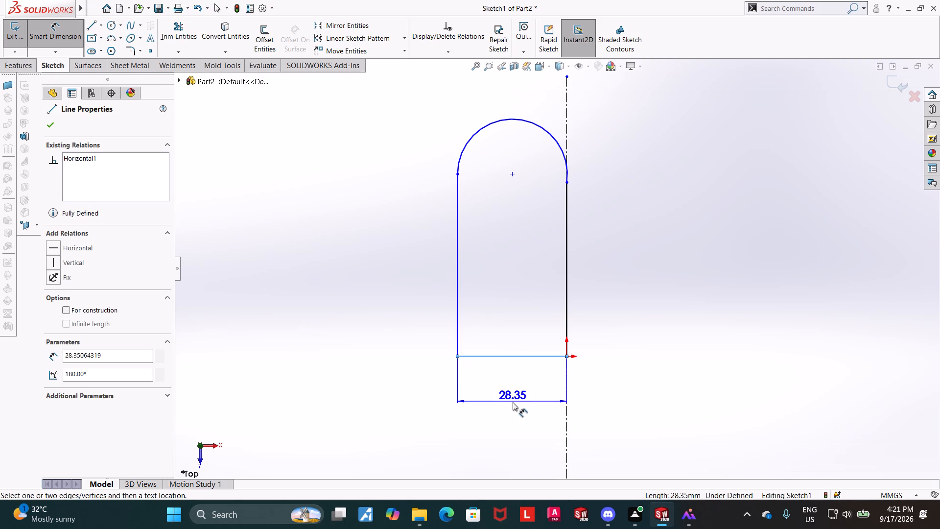
pyautogui.click(513, 402)
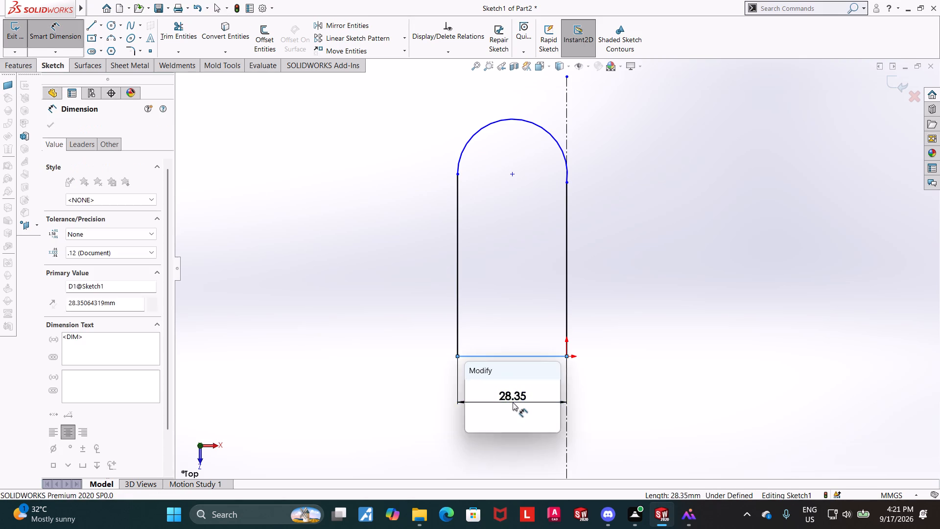
pyautogui.press('7')
pyautogui.press('Return')
pyautogui.press('Escape')
pyautogui.press('Escape')
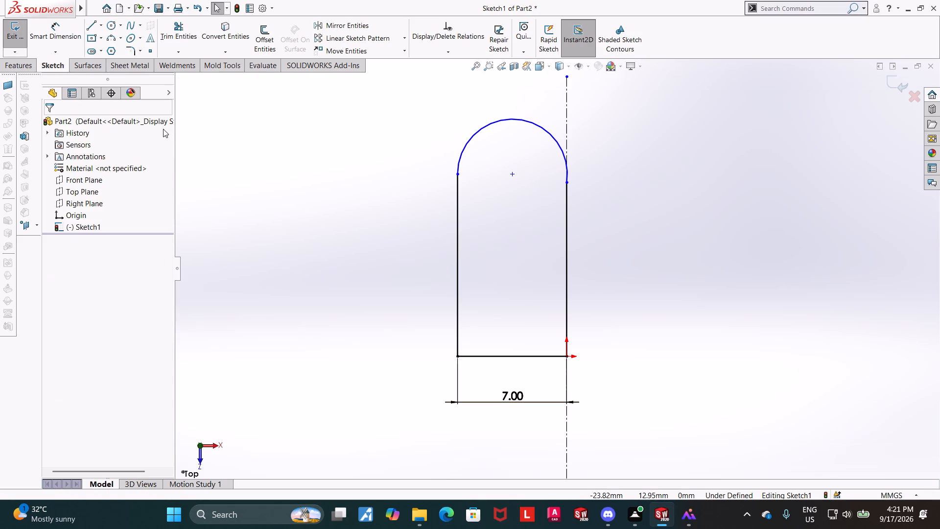
# Dimension the distance from the base line to the top arc as 23.5 mm.
pyautogui.click(60, 40)
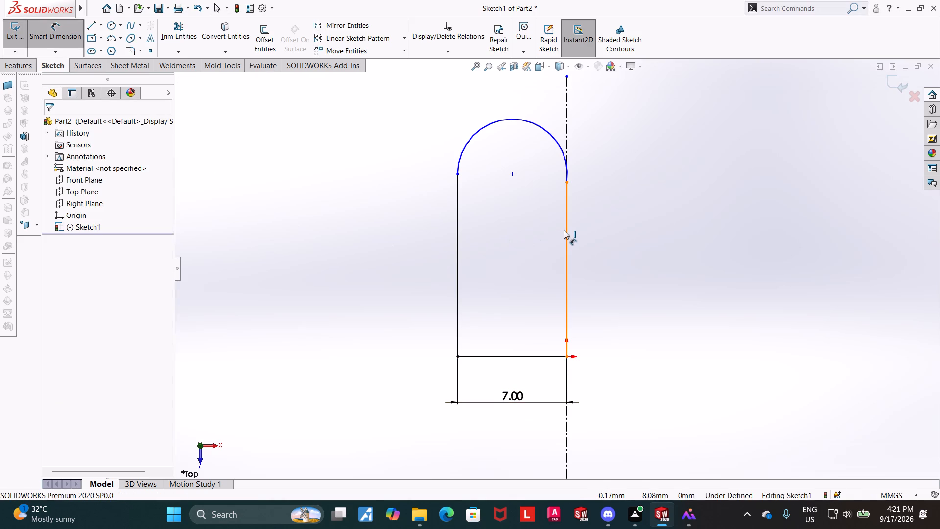
pyautogui.click(515, 120)
pyautogui.click(505, 355)
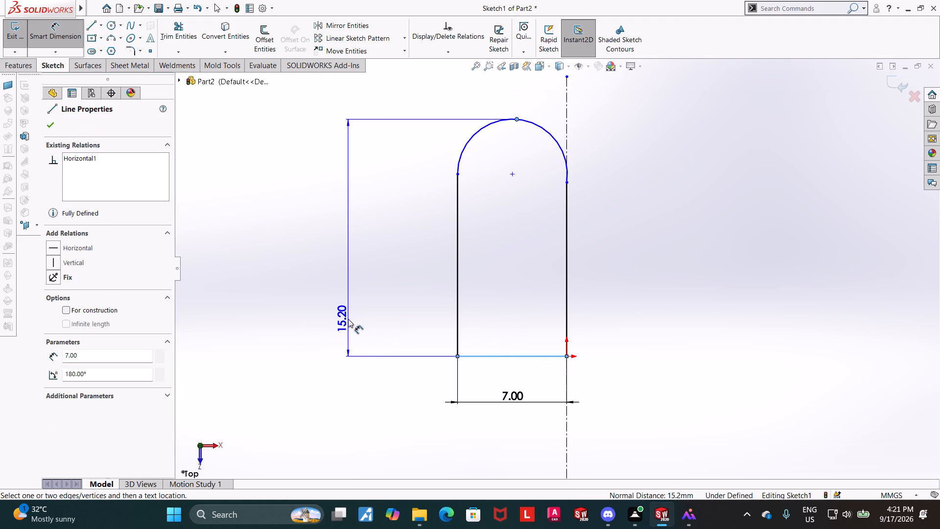
pyautogui.click(348, 319)
pyautogui.write('23')
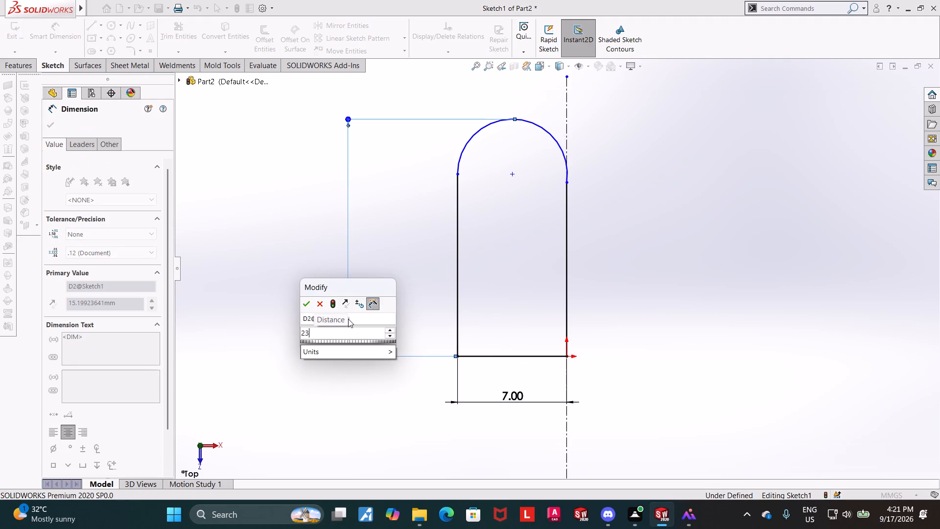
pyautogui.write('.5')
pyautogui.press('Return')
pyautogui.press('Escape')
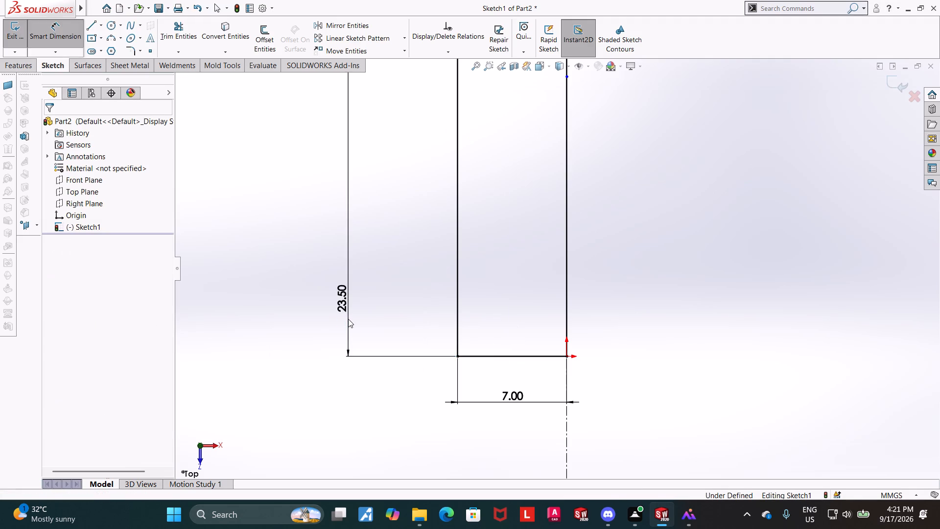
pyautogui.press('Escape')
# Extend the upper end of the vertical construction line beyond the top of the arc.
pyautogui.scroll(7, 542, 290)
pyautogui.scroll(-4, 570, 216)
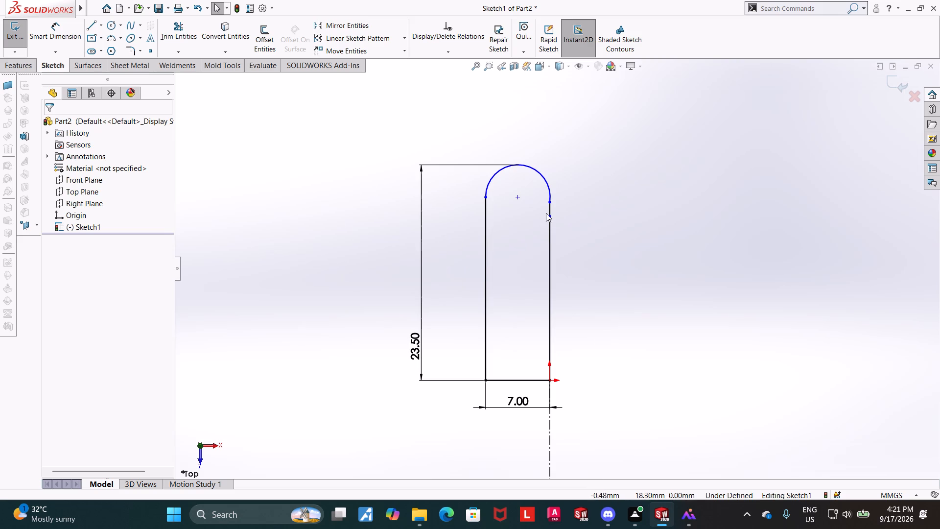
pyautogui.moveTo(549, 217); pyautogui.dragTo(556, 98)
pyautogui.press('Escape')
pyautogui.press('Escape')
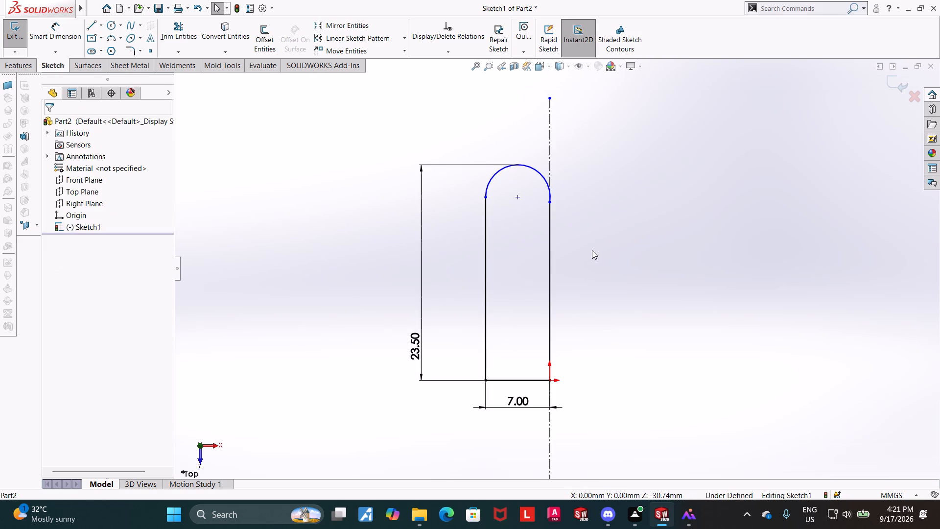
# Add a horizontal relation between the two endpoints of the profile's top arc.
pyautogui.scroll(2, 593, 250)
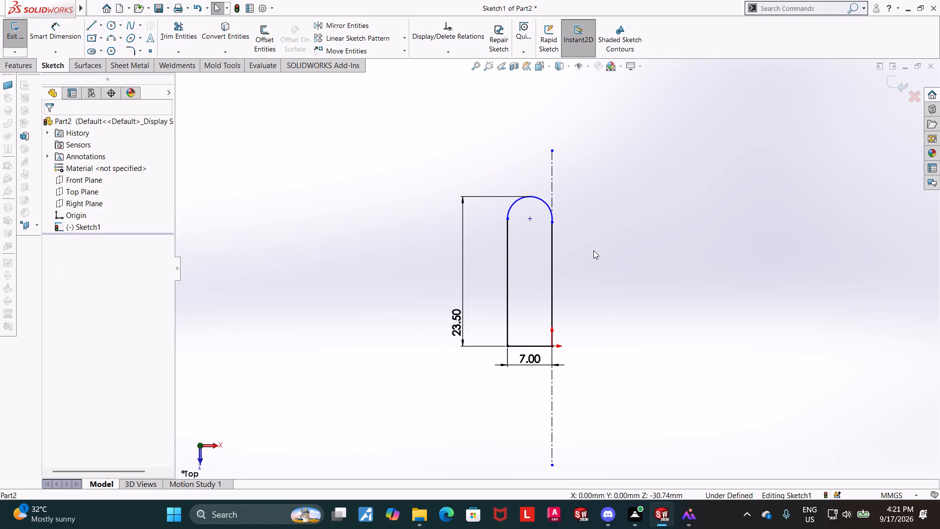
pyautogui.click(593, 250)
pyautogui.scroll(-2, 588, 254)
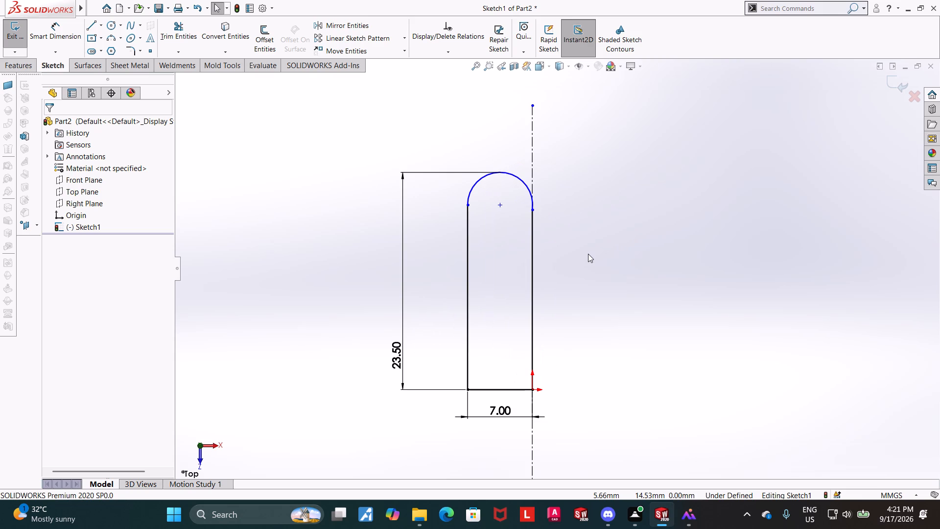
pyautogui.press('Escape')
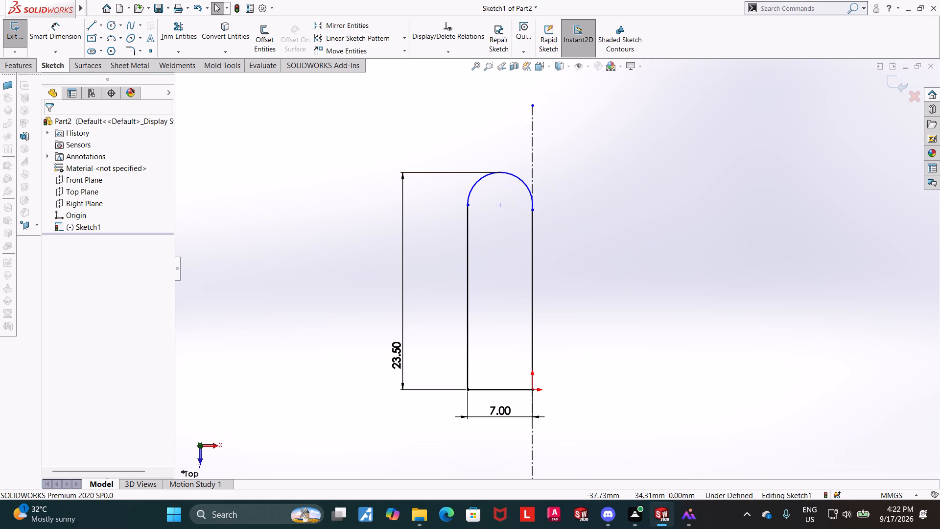
pyautogui.press('Escape')
pyautogui.scroll(-4, 558, 201)
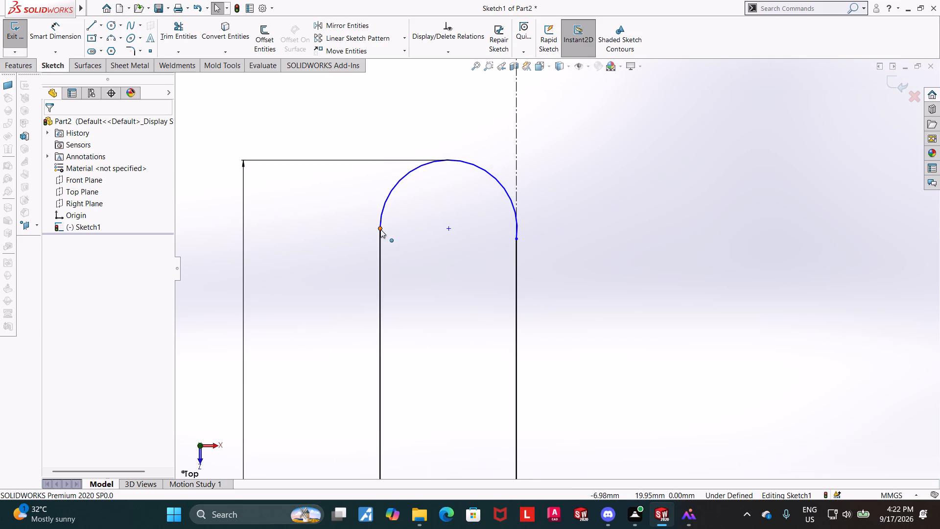
pyautogui.click(380, 229)
pyautogui.keyDown('ctrl'); pyautogui.click(517, 240); pyautogui.keyUp('ctrl')
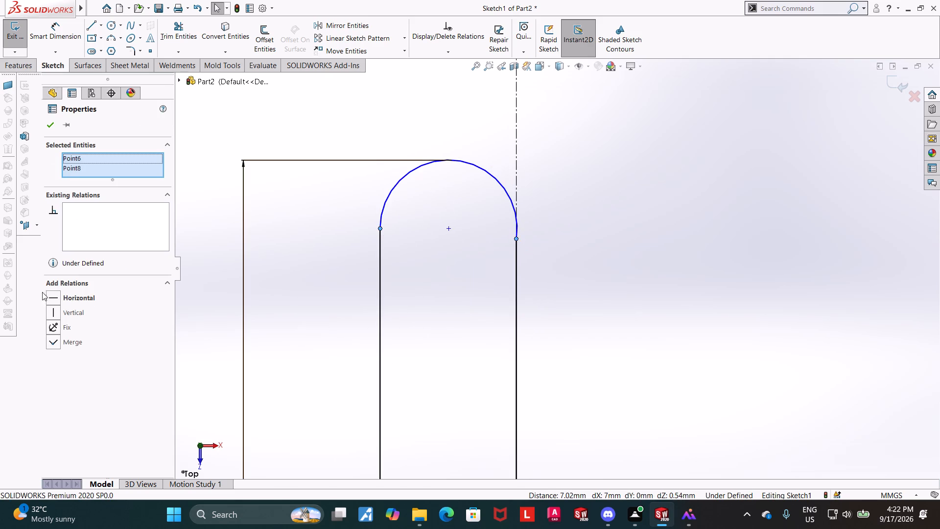
pyautogui.click(52, 300)
pyautogui.click(46, 126)
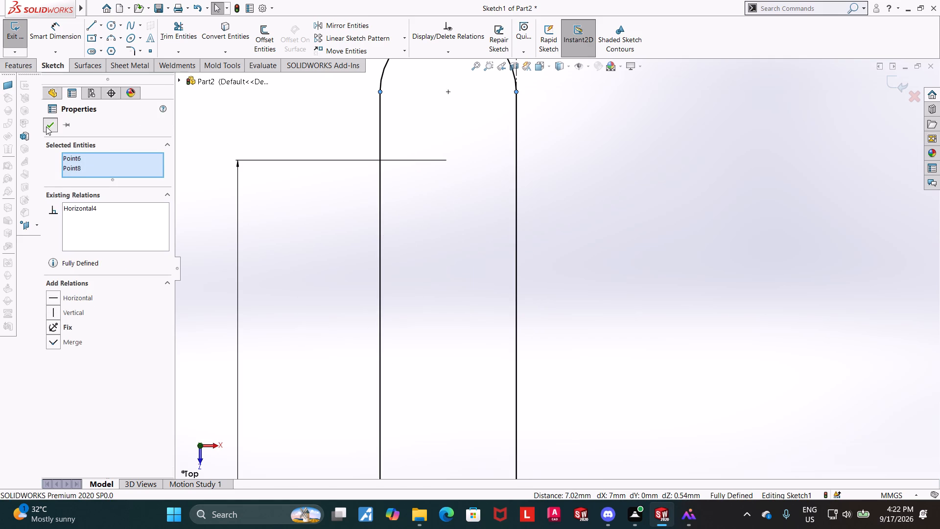
pyautogui.scroll(6, 399, 209)
pyautogui.scroll(-2, 583, 229)
pyautogui.press('Escape')
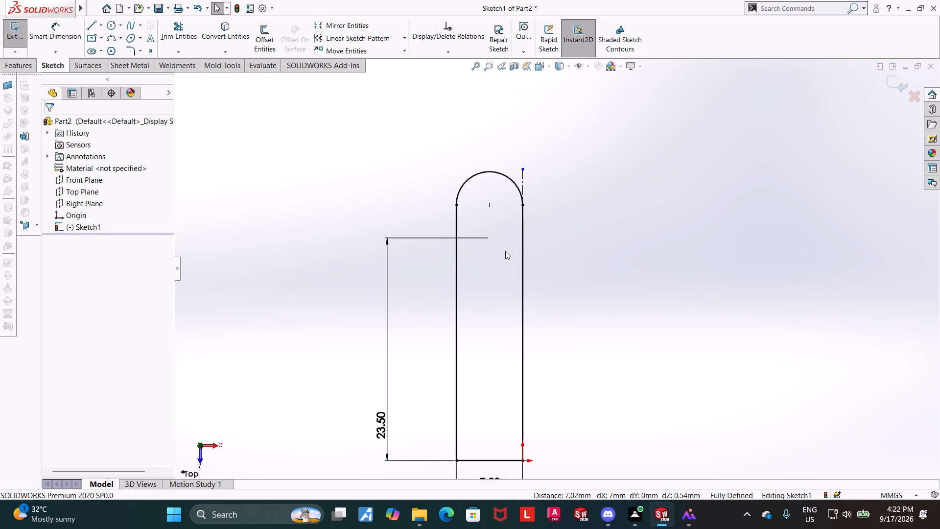
# Delete the 23.50 mm height dimension that ends below the top of the arc.
pyautogui.rightClick(385, 415)
pyautogui.click(421, 383)
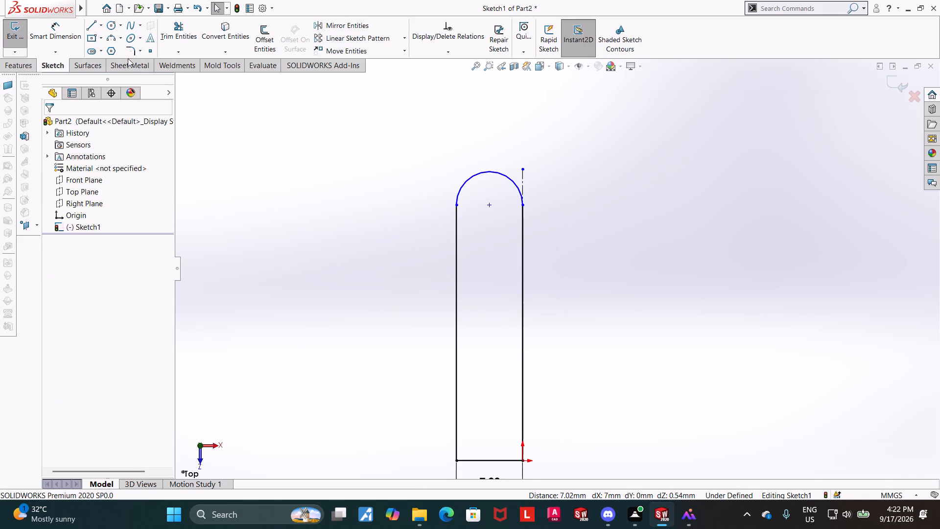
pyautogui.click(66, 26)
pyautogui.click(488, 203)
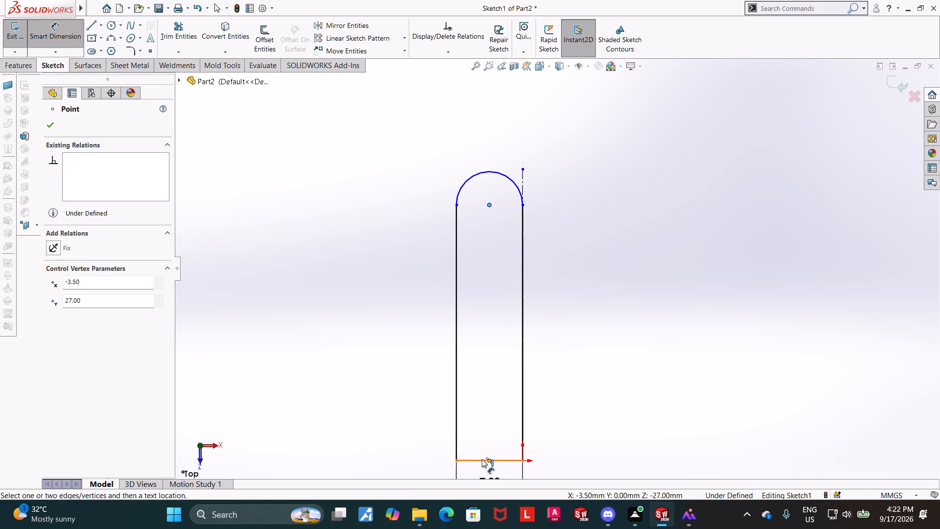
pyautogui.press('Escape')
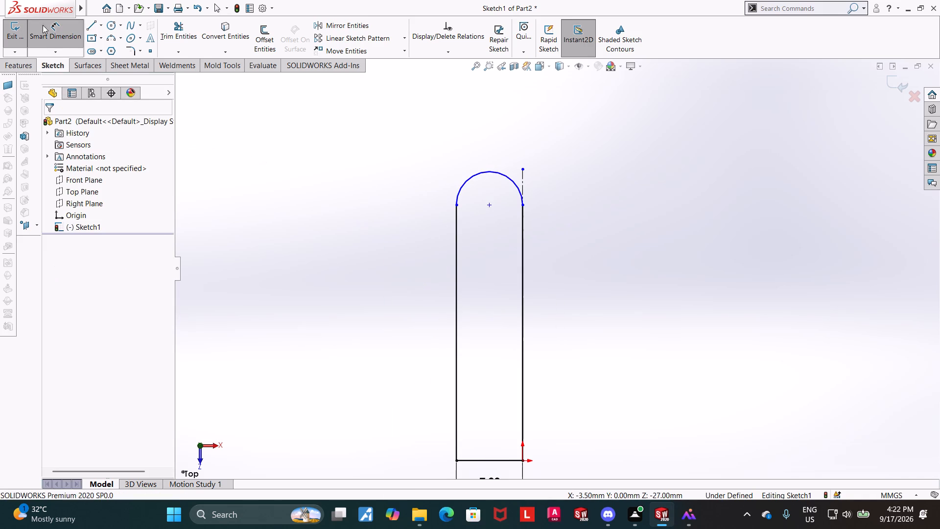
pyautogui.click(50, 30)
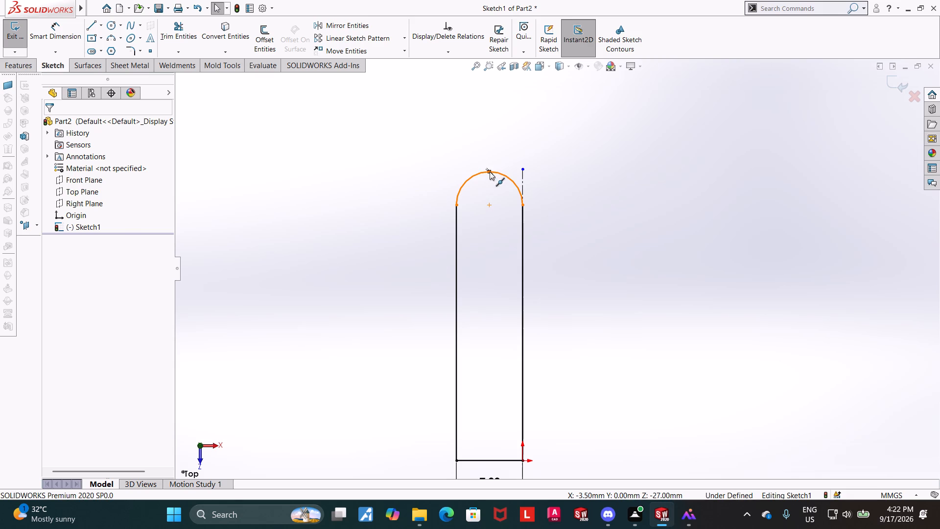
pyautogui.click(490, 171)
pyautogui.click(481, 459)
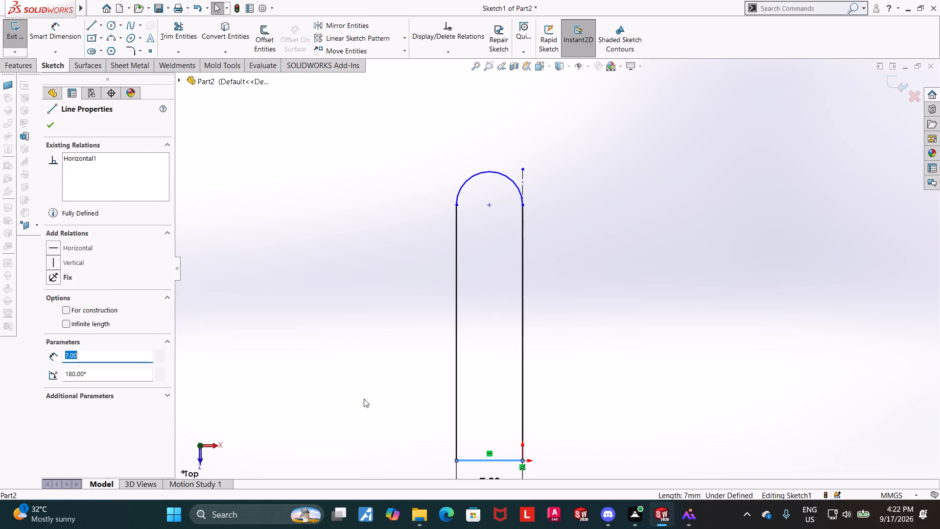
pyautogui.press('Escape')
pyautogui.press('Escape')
# Dimension the height from the base line to the topmost point of the arc as 23.5 mm.
pyautogui.click(51, 29)
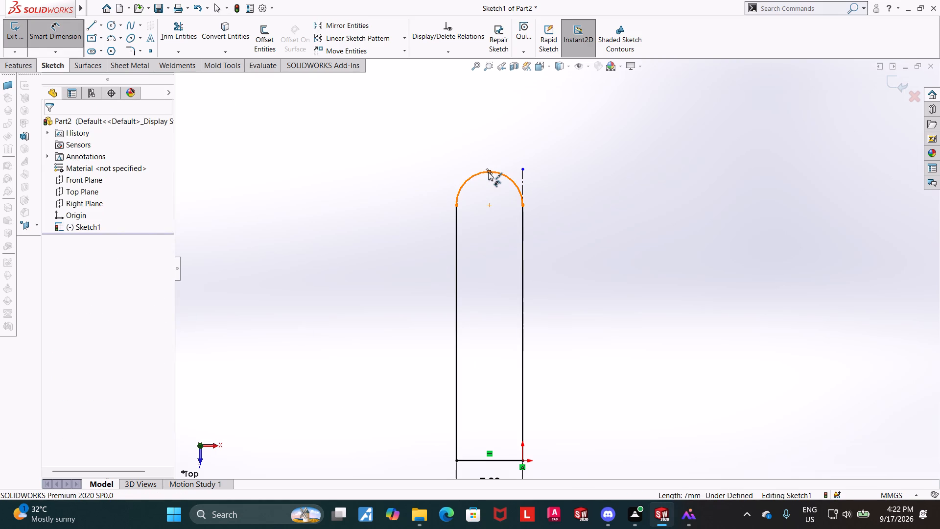
pyautogui.click(489, 172)
pyautogui.click(480, 460)
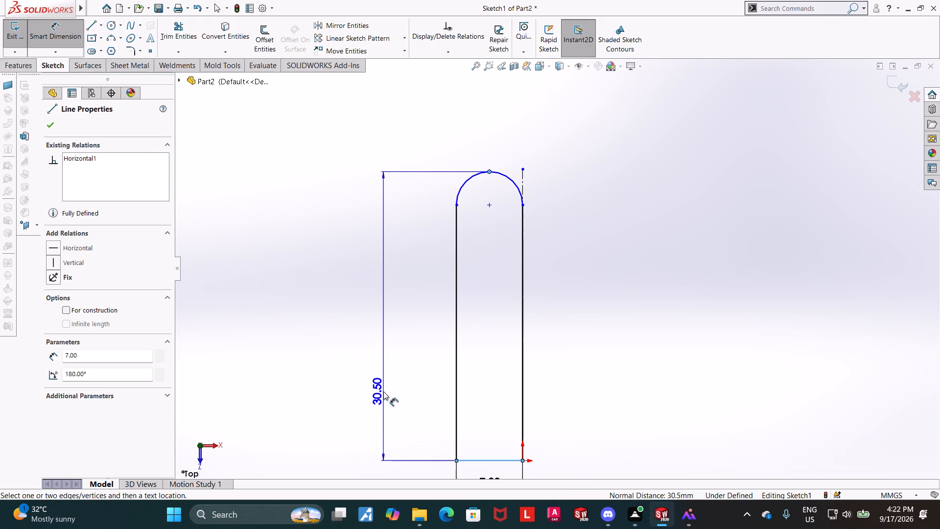
pyautogui.click(383, 391)
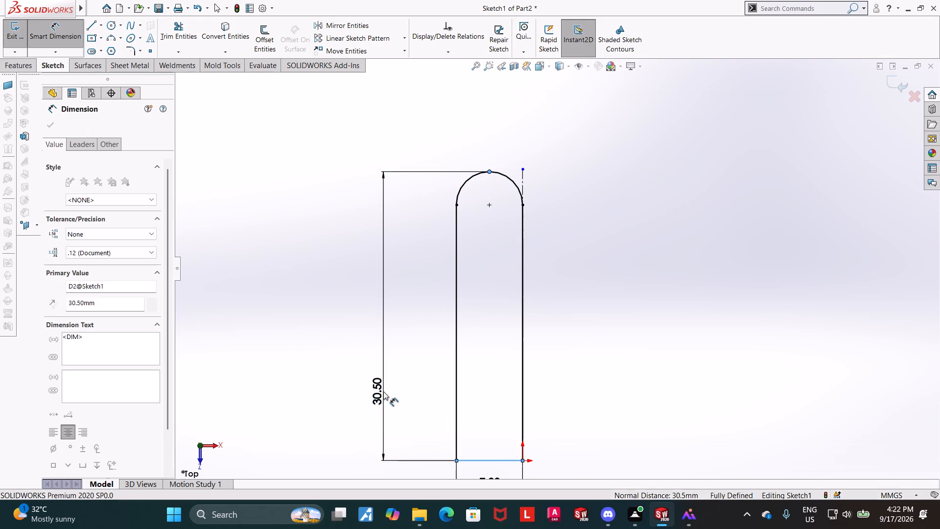
pyautogui.write('23/')
pyautogui.press('BackSpace')
pyautogui.press('BackSpace')
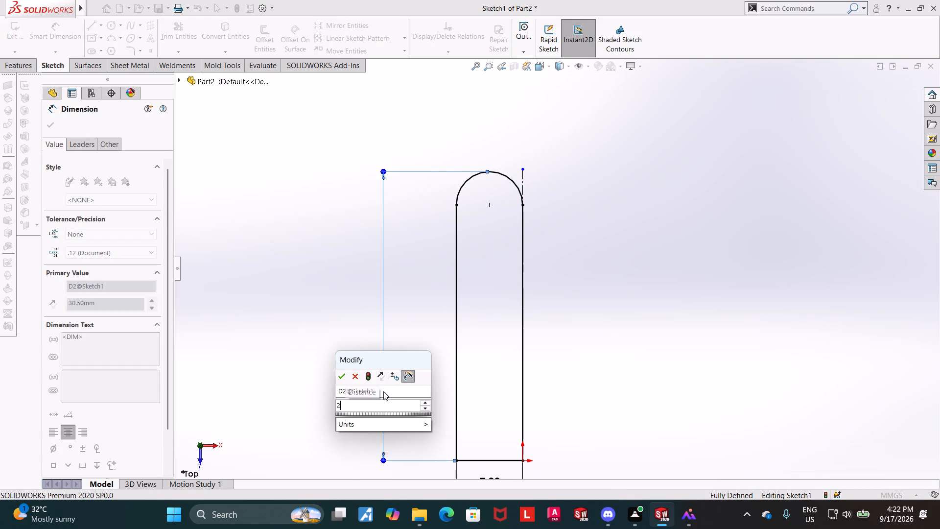
pyautogui.write('.5')
pyautogui.press('BackSpace')
pyautogui.press('BackSpace')
pyautogui.write('3.5')
pyautogui.press('Return')
pyautogui.press('Escape')
pyautogui.press('Escape')
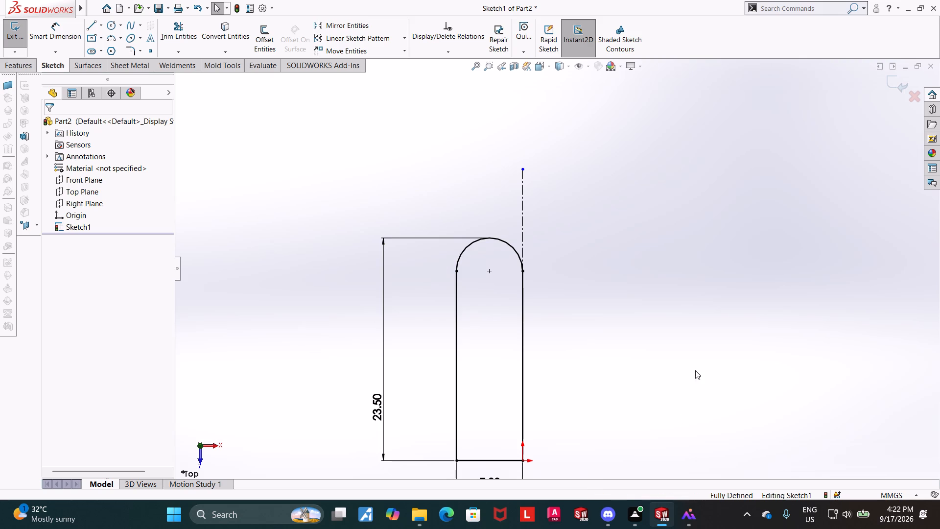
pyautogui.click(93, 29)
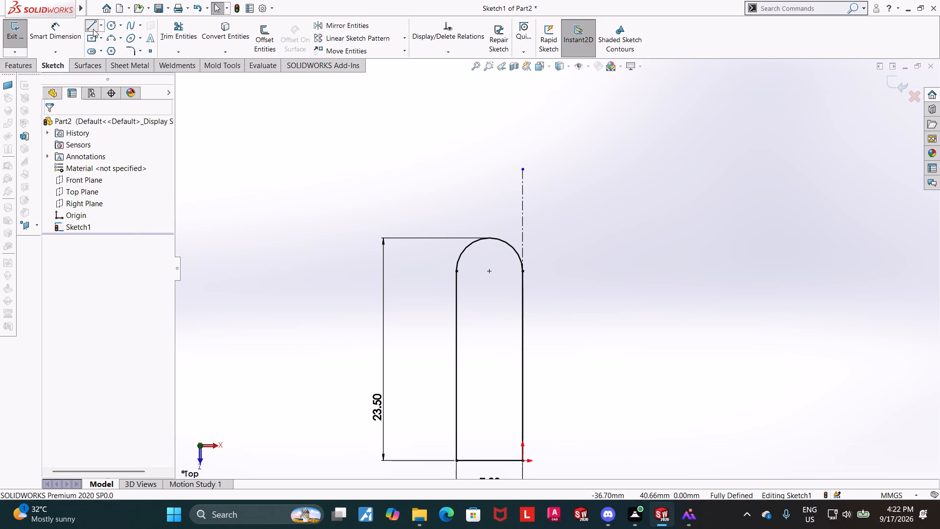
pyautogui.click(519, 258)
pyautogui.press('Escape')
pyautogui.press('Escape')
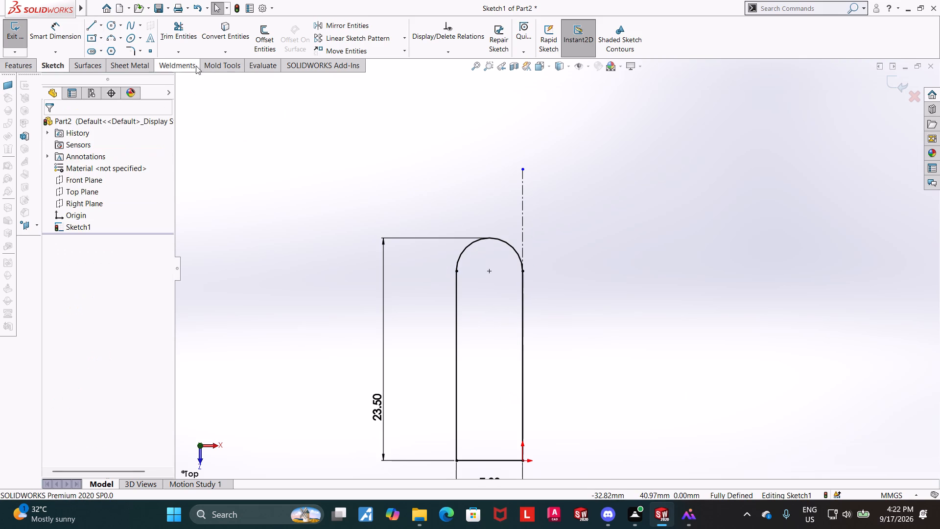
# Sketch a vertical line about 22.3 mm long from the base line up to the arc, just inside the profile's right edge.
pyautogui.click(93, 26)
pyautogui.click(515, 462)
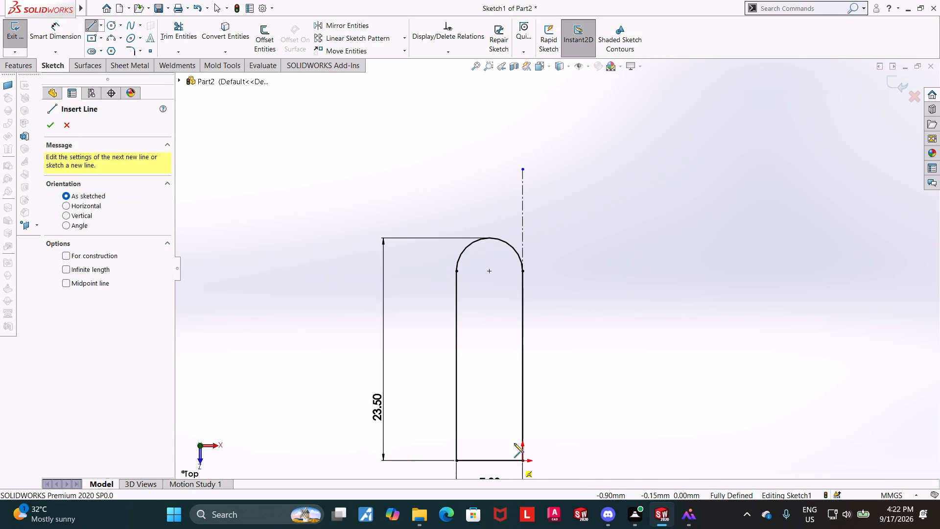
pyautogui.click(514, 248)
pyautogui.press('Escape')
pyautogui.press('Escape')
pyautogui.press('Escape')
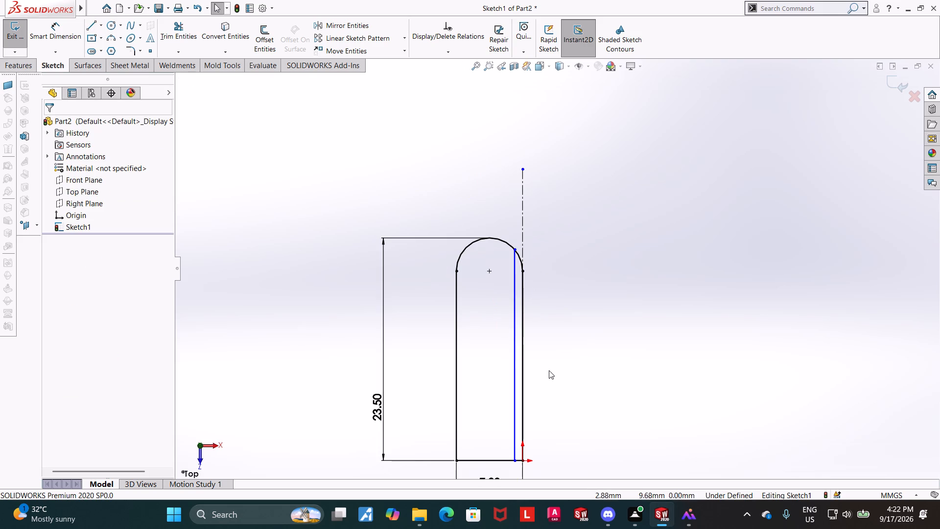
# Dimension the distance from the profile's left edge to the new inner vertical line as 6.7 mm.
pyautogui.scroll(-1, 543, 385)
pyautogui.click(64, 36)
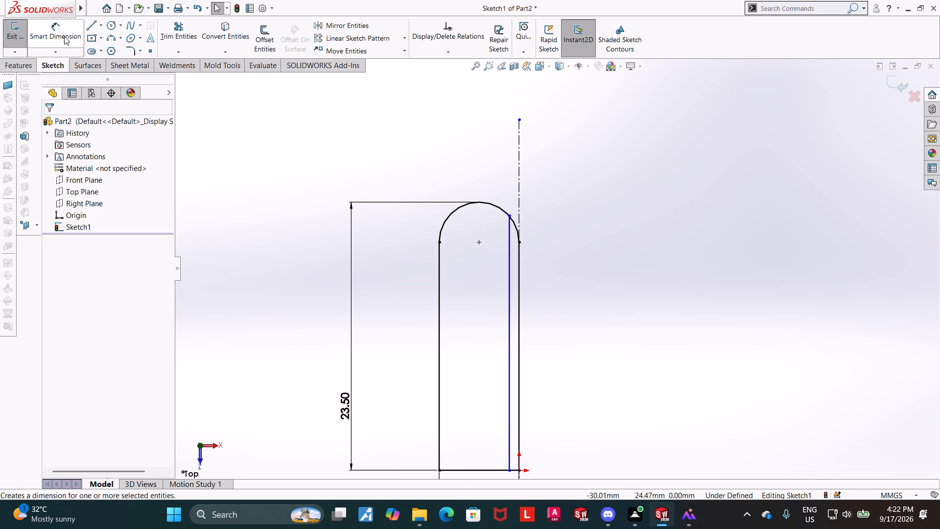
pyautogui.click(511, 444)
pyautogui.scroll(2, 492, 442)
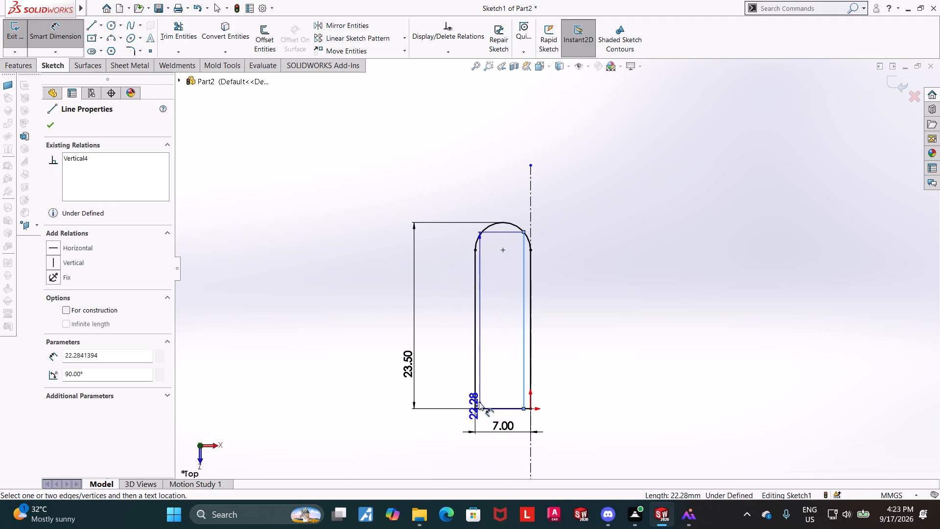
pyautogui.click(474, 392)
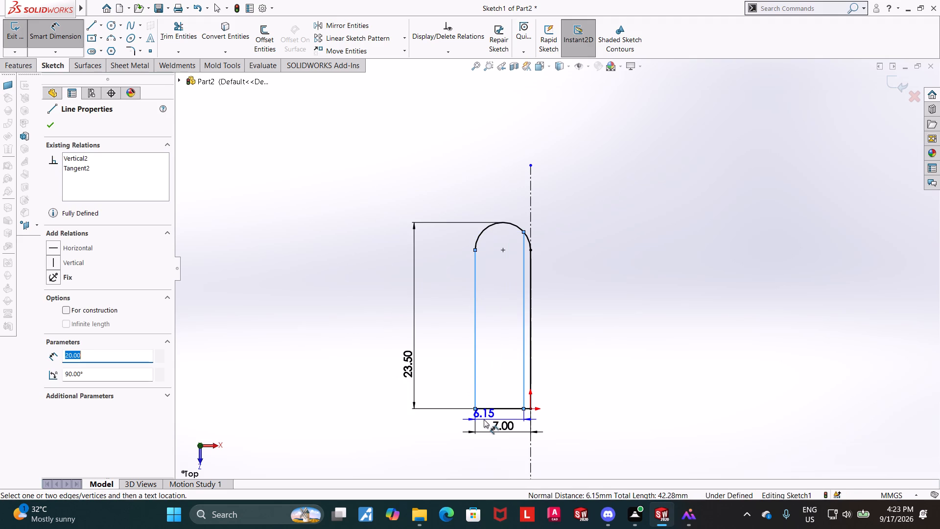
pyautogui.click(489, 454)
pyautogui.write('6.5')
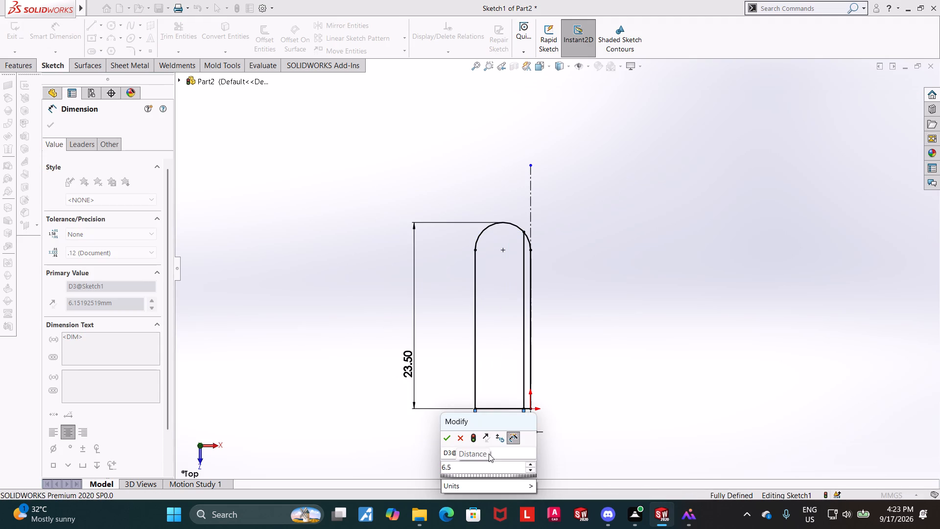
pyautogui.press('BackSpace')
pyautogui.press('7')
pyautogui.press('Return')
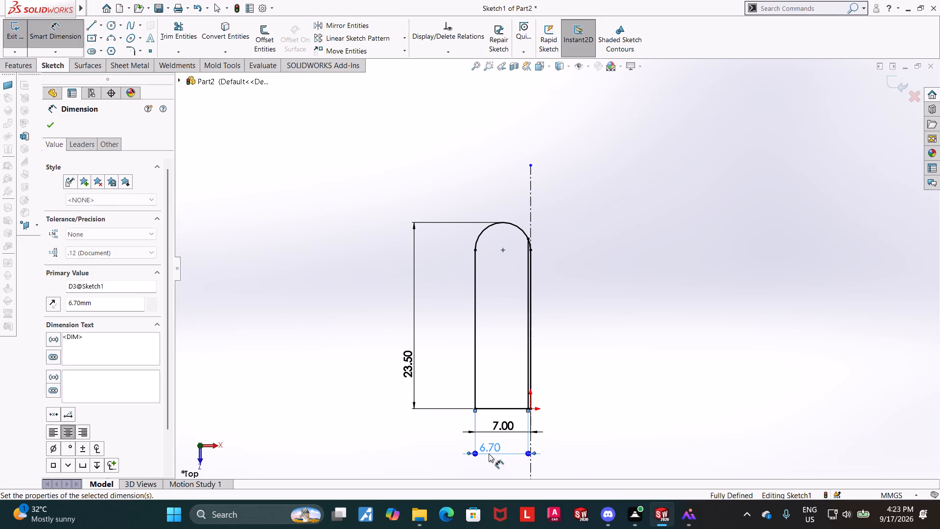
pyautogui.press('Escape')
pyautogui.press('Escape')
# Delete the vertical construction line running through the origin.
pyautogui.scroll(-2, 600, 356)
pyautogui.scroll(1, 555, 332)
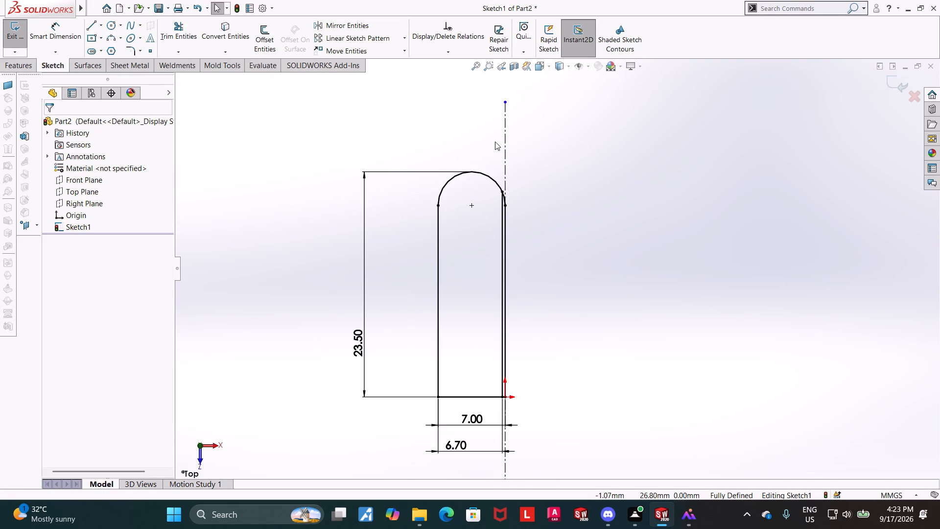
pyautogui.rightClick(507, 155)
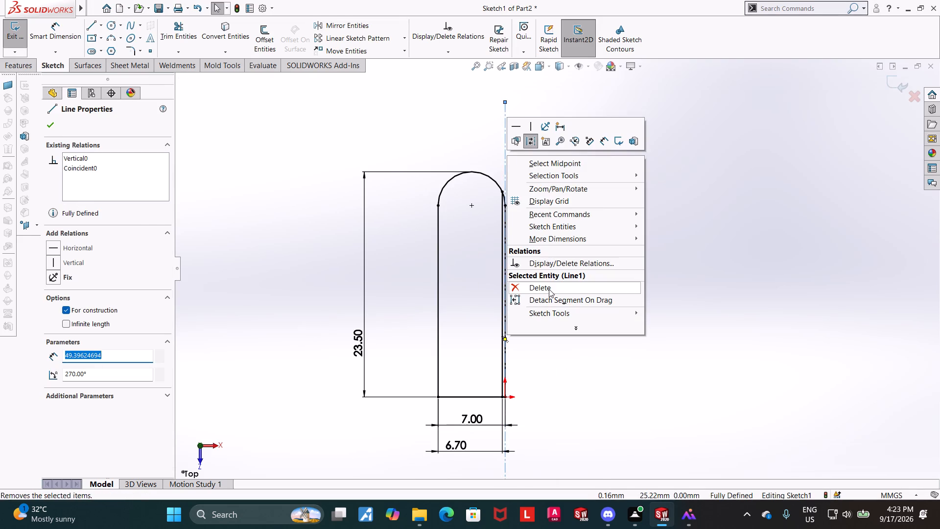
pyautogui.click(549, 289)
pyautogui.press('Escape')
pyautogui.press('Escape')
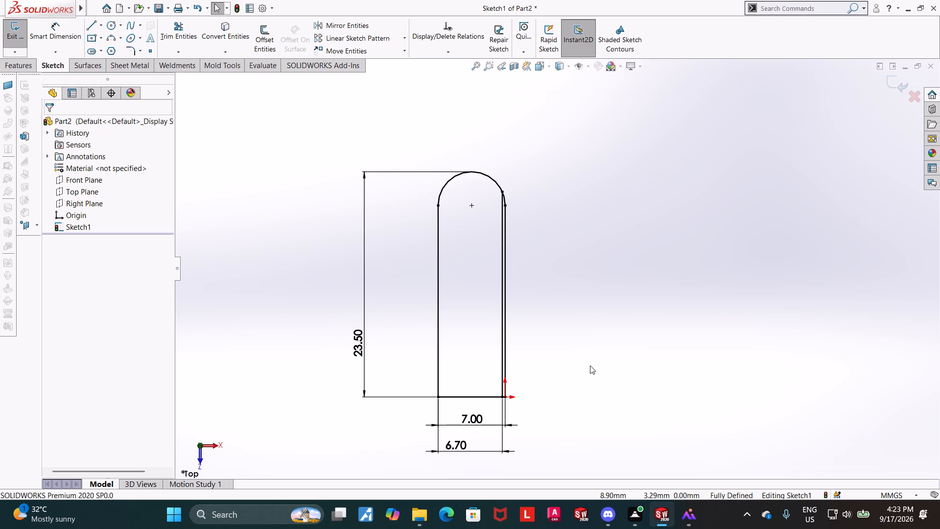
# Exit the finished profile sketch, keeping its changes.
pyautogui.moveTo(586, 361); pyautogui.dragTo(559, 282, button='middle')
pyautogui.scroll(1, 559, 282)
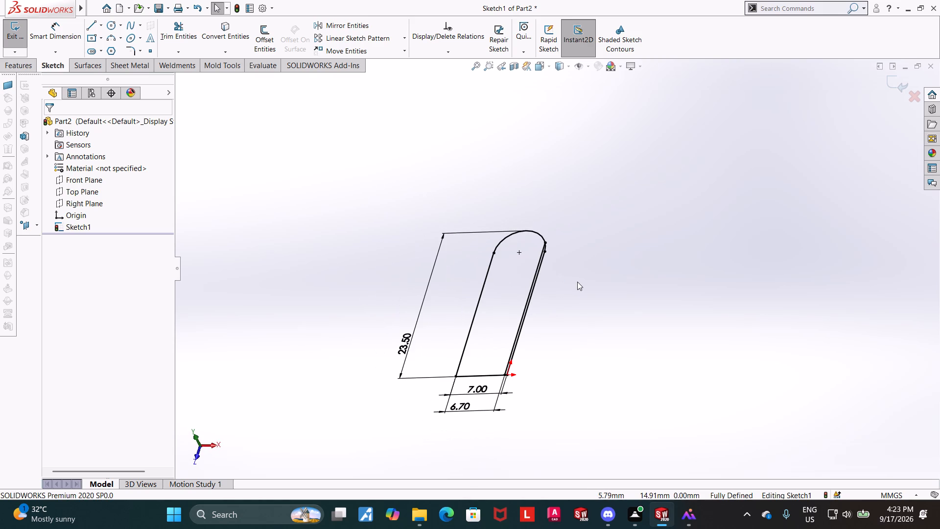
pyautogui.moveTo(587, 271); pyautogui.dragTo(594, 263, button='middle')
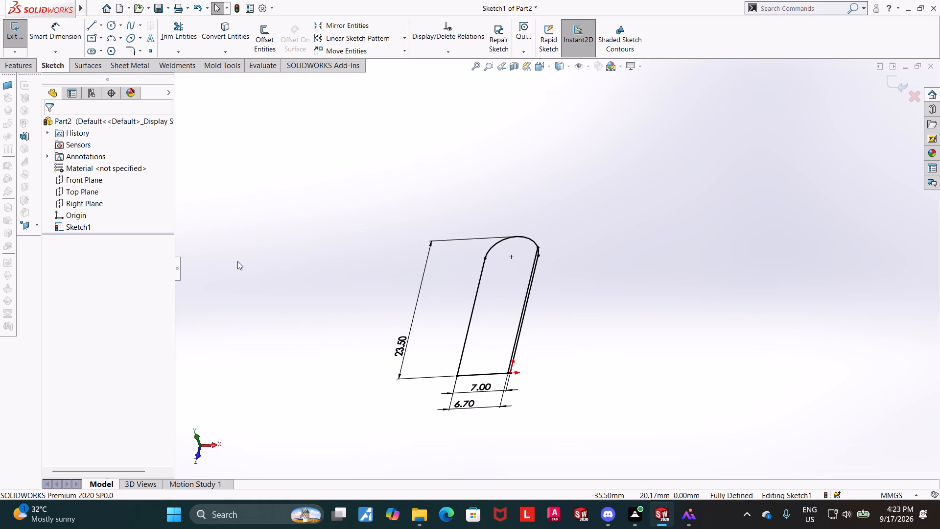
pyautogui.click(886, 87)
pyautogui.click(892, 83)
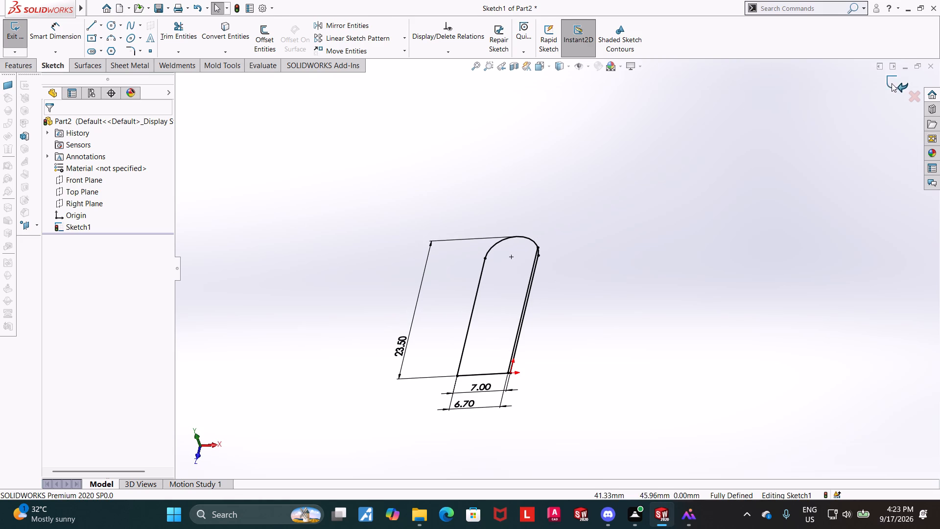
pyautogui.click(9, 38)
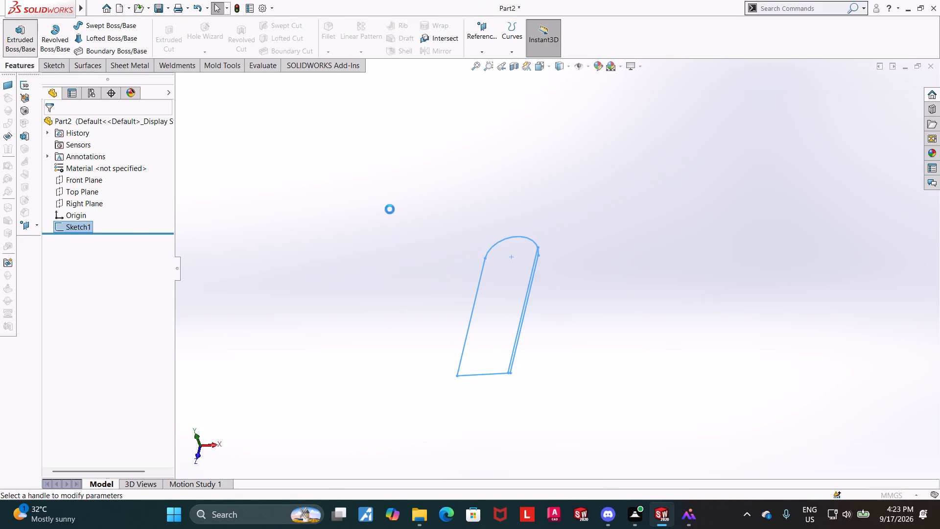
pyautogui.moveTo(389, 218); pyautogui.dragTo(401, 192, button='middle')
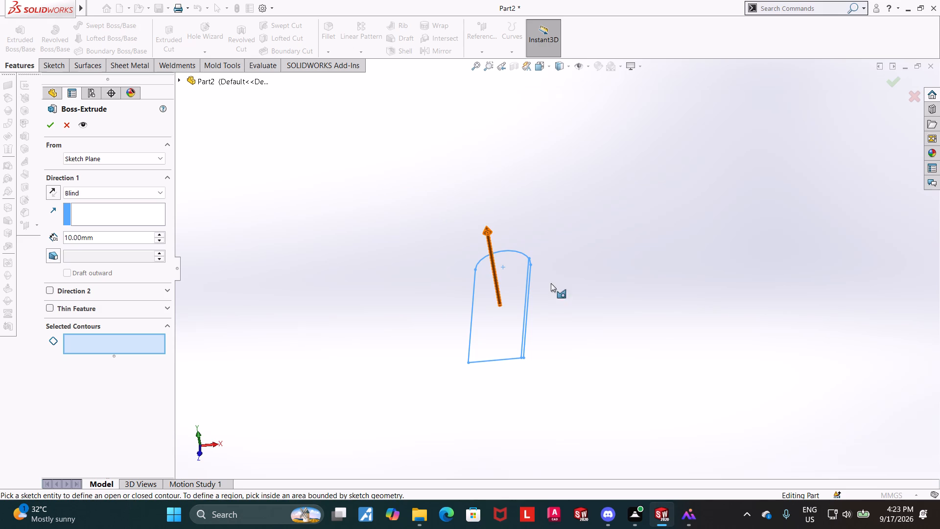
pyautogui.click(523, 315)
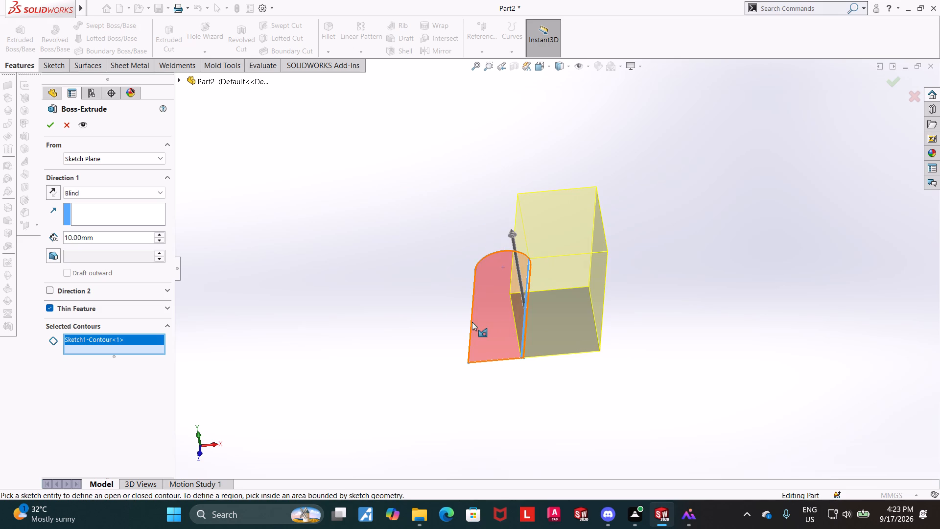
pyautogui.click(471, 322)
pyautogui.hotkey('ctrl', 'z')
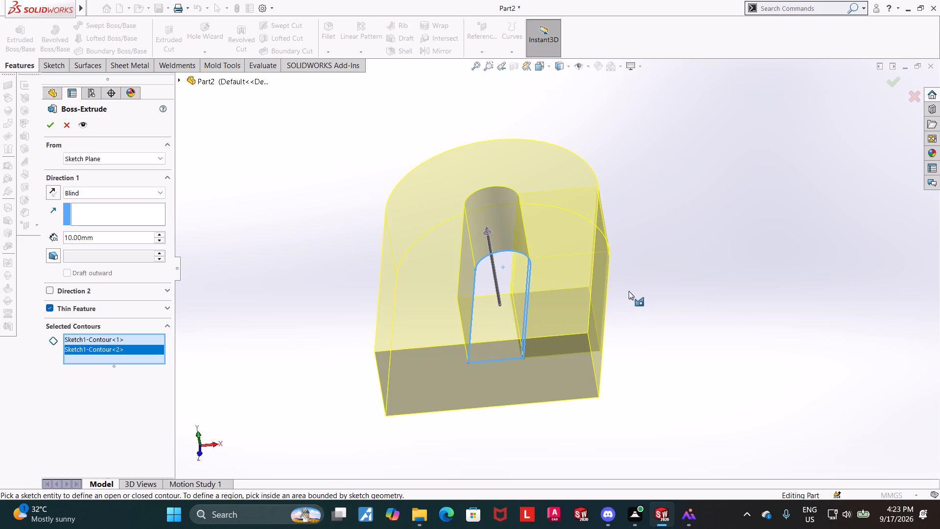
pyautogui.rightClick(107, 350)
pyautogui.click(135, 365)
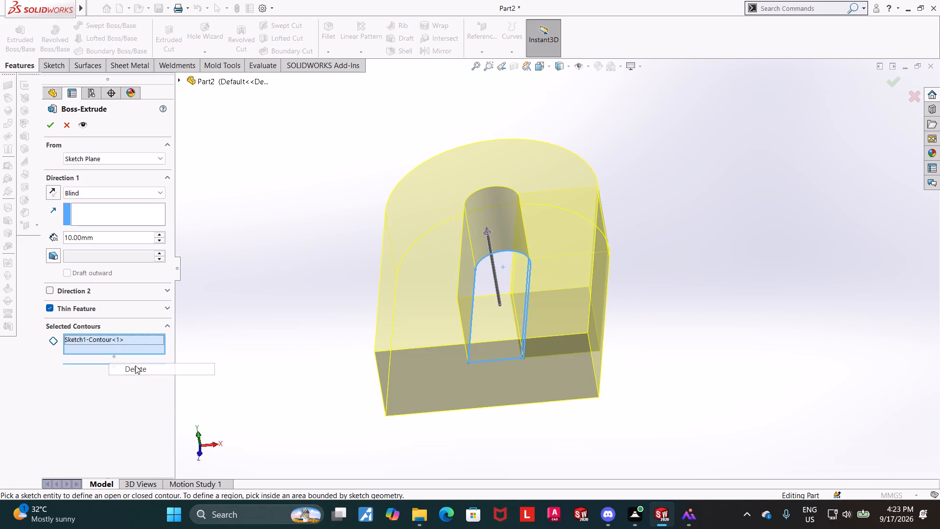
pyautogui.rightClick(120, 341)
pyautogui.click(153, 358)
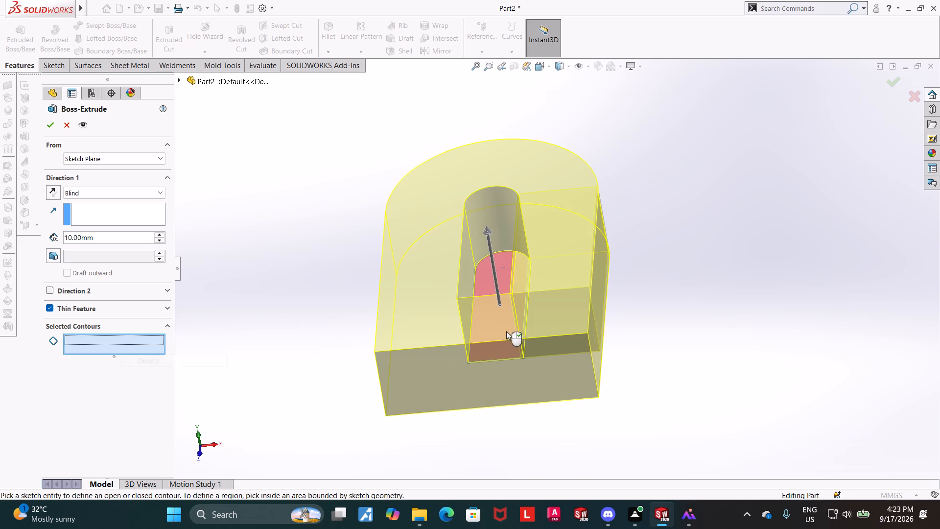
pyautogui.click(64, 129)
# Extrude the round-ended outer outline blind from the sketch plane to a depth of 0.8 mm.
pyautogui.click(472, 294)
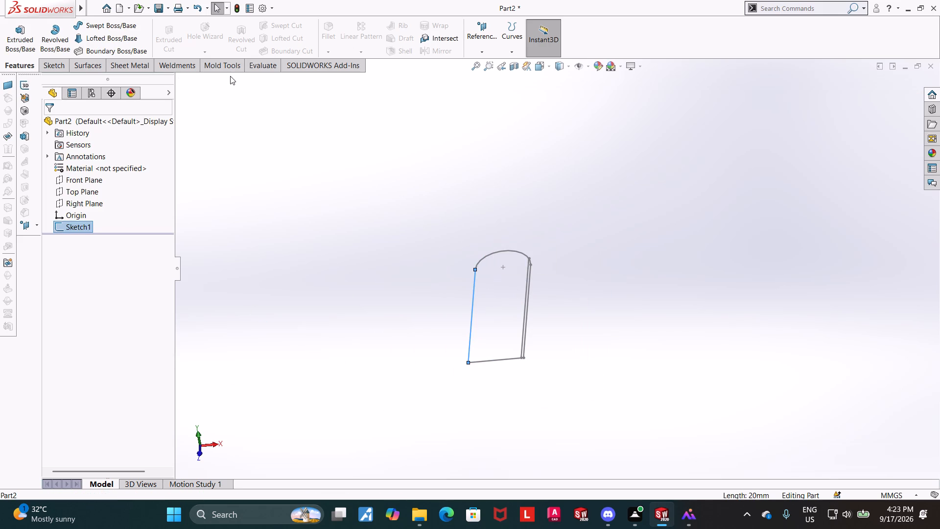
pyautogui.click(25, 39)
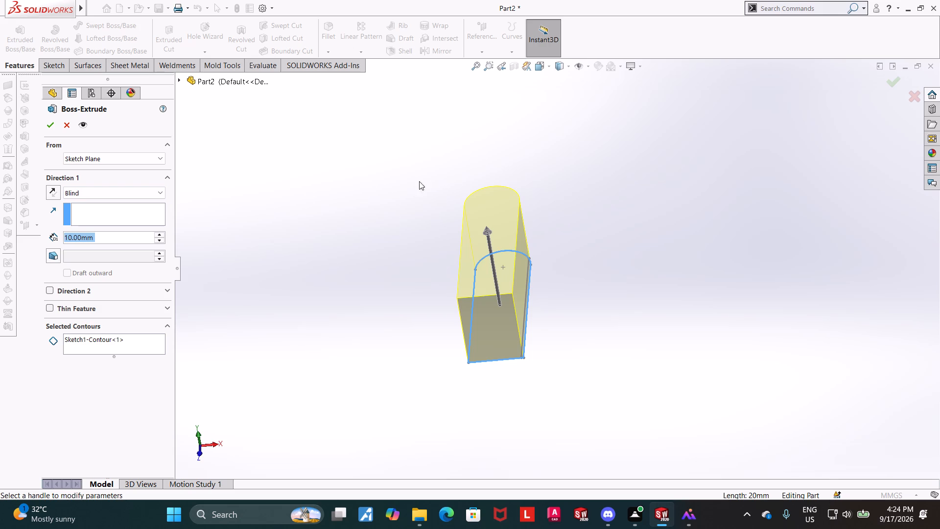
pyautogui.scroll(-5, 540, 297)
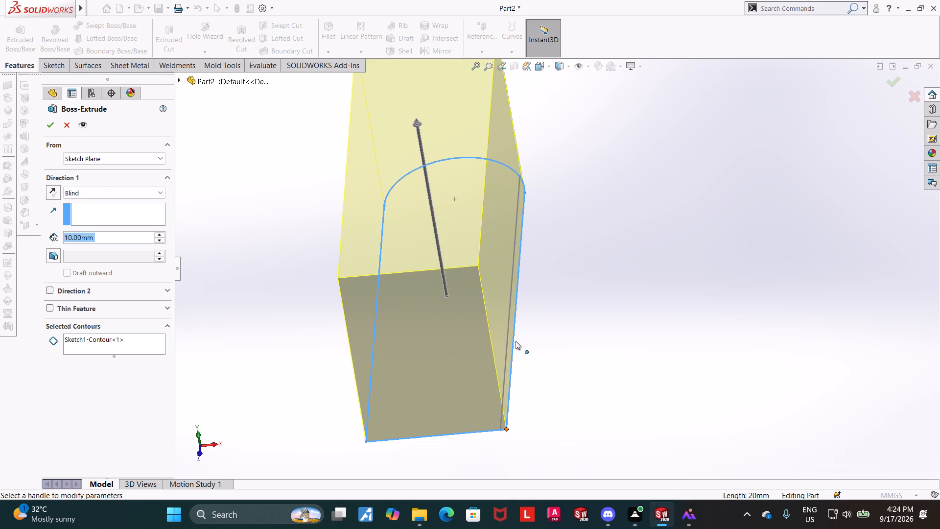
pyautogui.moveTo(587, 326); pyautogui.dragTo(590, 318, button='middle')
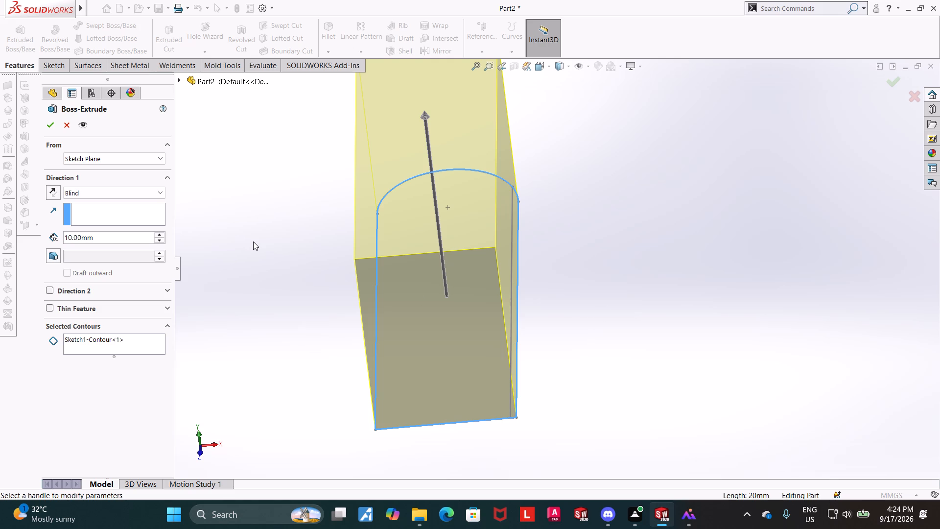
pyautogui.click(109, 235)
pyautogui.moveTo(109, 235); pyautogui.dragTo(59, 237)
pyautogui.write('0.8')
pyautogui.press('Return')
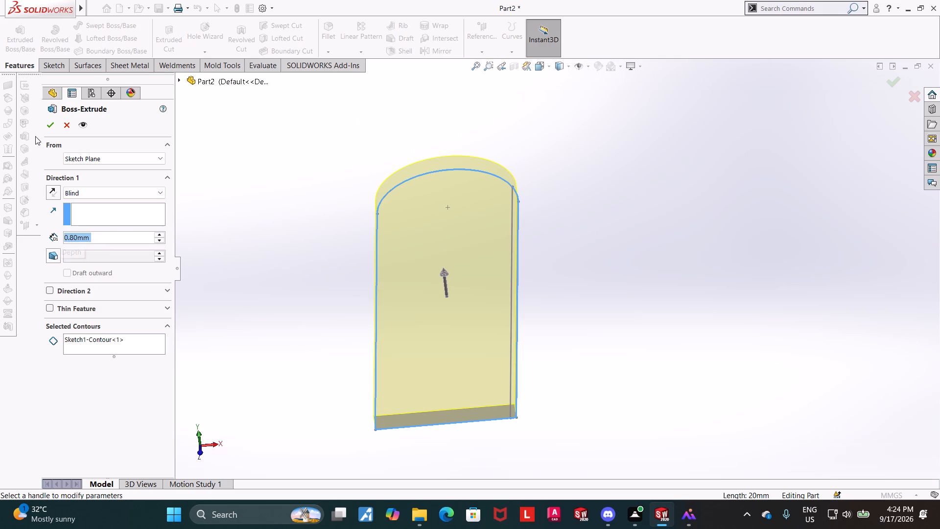
pyautogui.click(48, 126)
pyautogui.click(616, 244)
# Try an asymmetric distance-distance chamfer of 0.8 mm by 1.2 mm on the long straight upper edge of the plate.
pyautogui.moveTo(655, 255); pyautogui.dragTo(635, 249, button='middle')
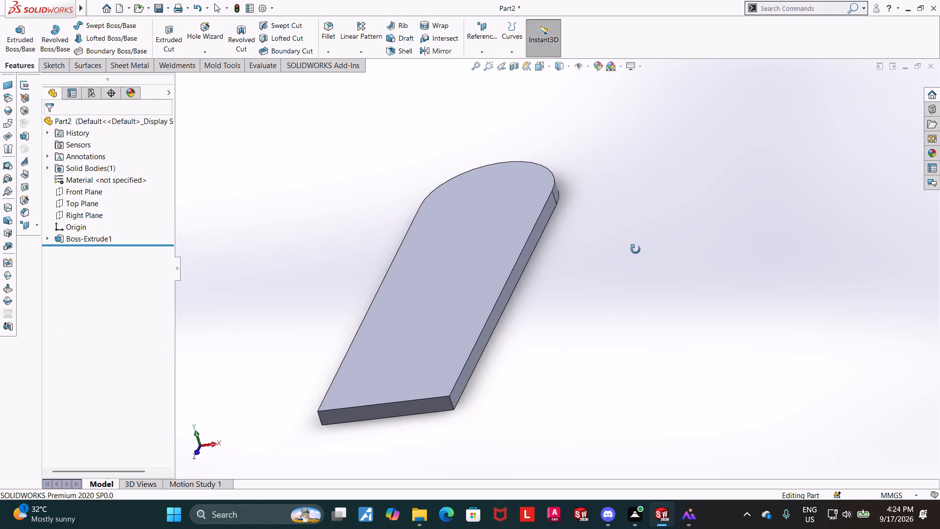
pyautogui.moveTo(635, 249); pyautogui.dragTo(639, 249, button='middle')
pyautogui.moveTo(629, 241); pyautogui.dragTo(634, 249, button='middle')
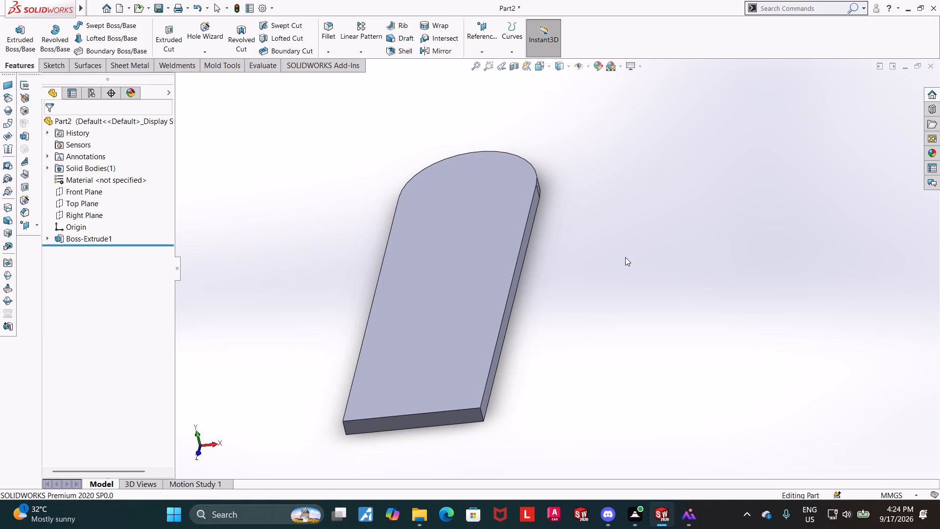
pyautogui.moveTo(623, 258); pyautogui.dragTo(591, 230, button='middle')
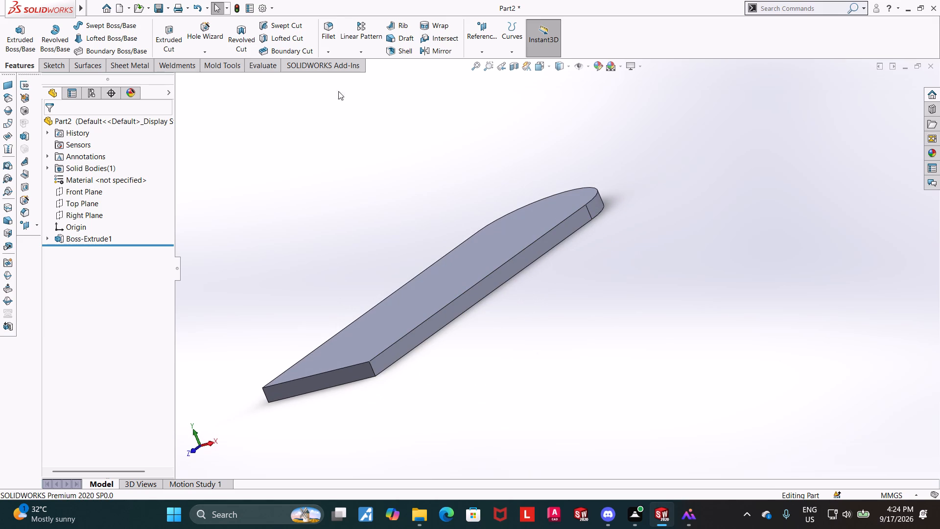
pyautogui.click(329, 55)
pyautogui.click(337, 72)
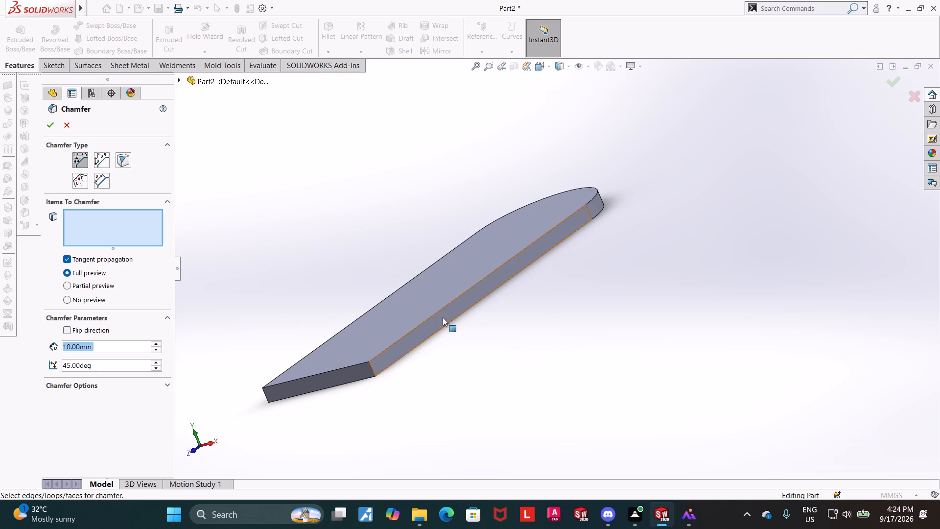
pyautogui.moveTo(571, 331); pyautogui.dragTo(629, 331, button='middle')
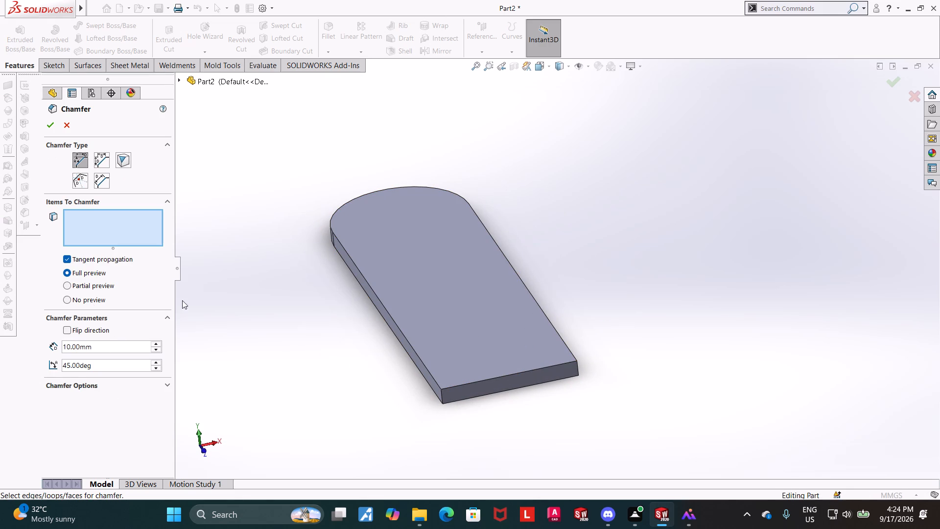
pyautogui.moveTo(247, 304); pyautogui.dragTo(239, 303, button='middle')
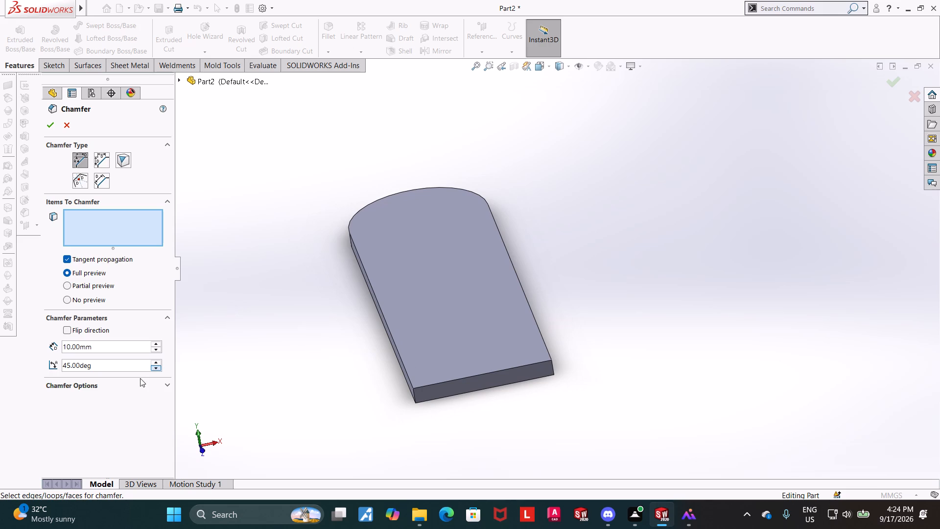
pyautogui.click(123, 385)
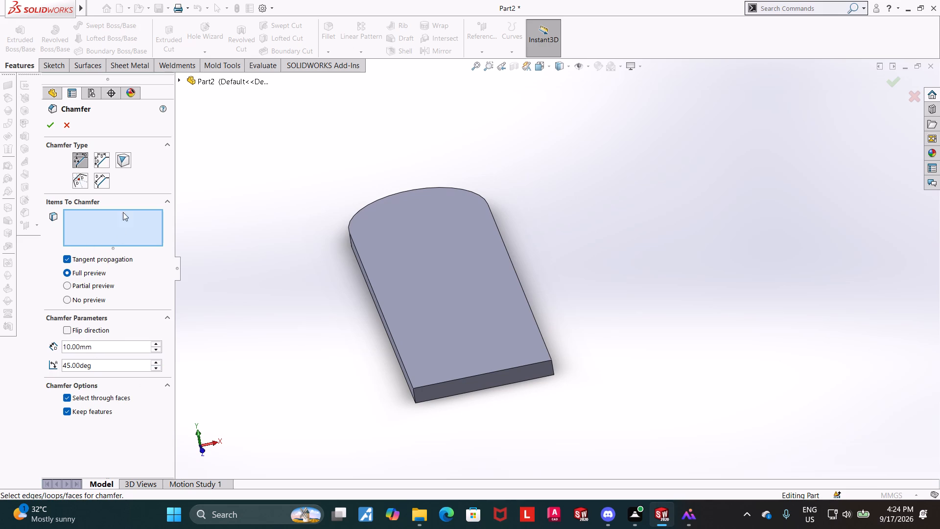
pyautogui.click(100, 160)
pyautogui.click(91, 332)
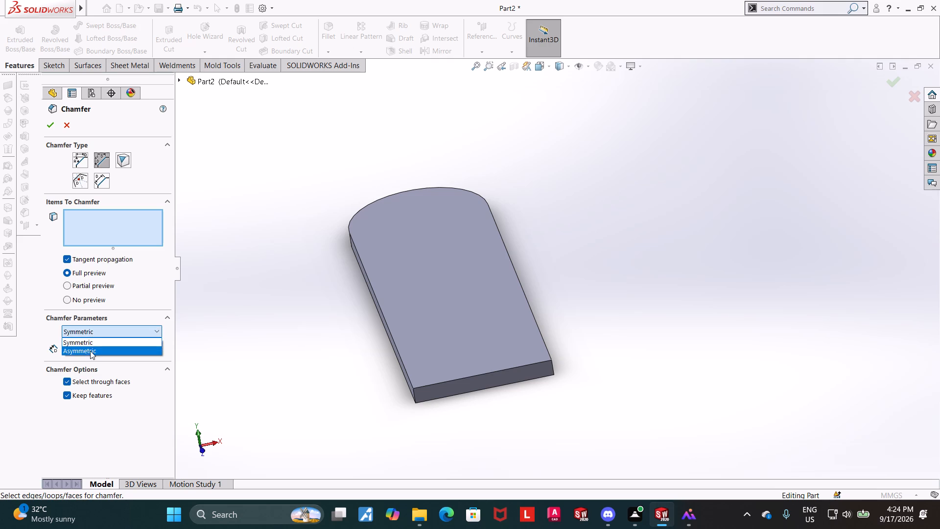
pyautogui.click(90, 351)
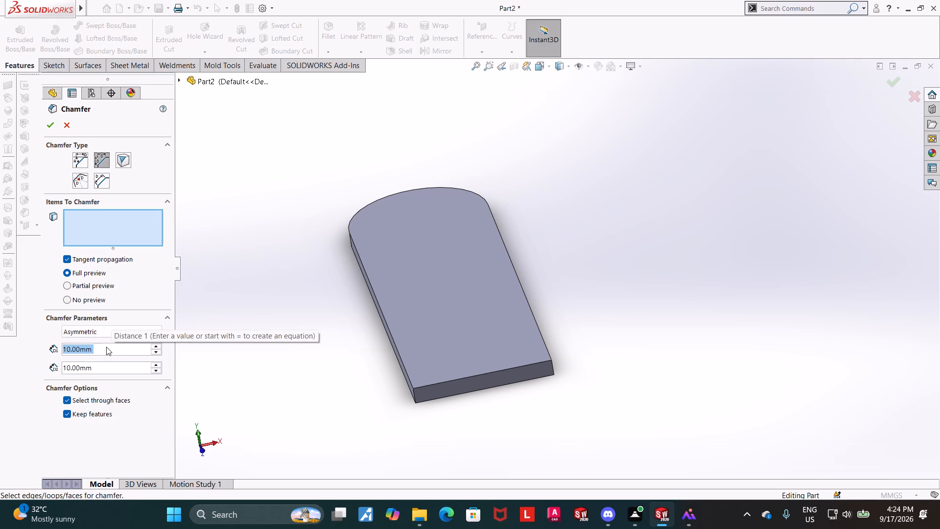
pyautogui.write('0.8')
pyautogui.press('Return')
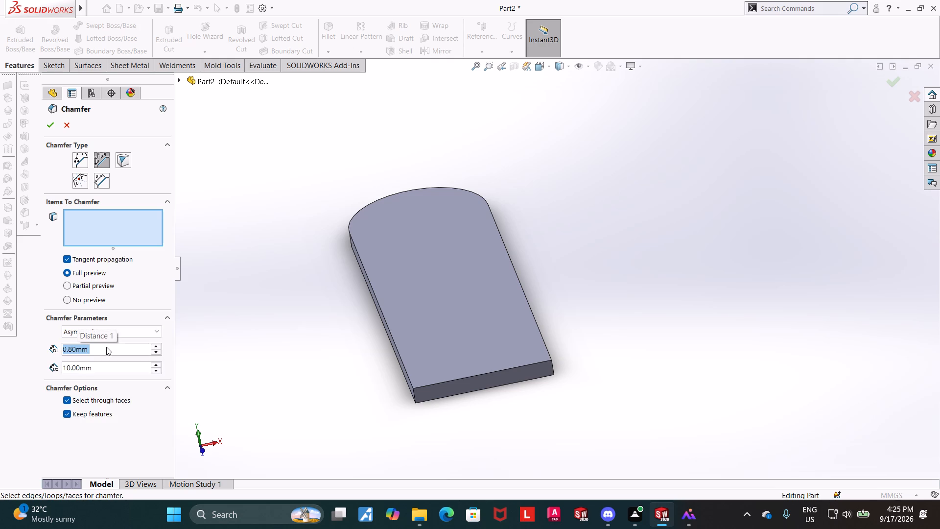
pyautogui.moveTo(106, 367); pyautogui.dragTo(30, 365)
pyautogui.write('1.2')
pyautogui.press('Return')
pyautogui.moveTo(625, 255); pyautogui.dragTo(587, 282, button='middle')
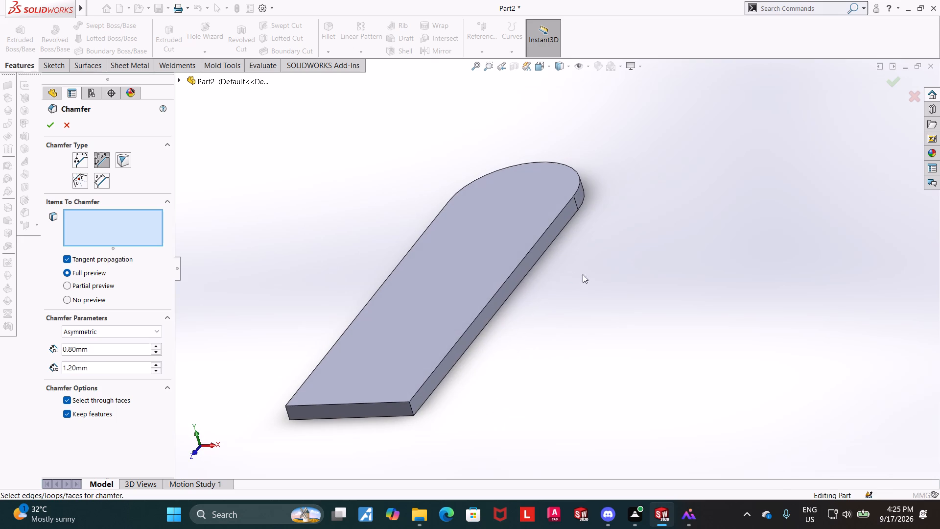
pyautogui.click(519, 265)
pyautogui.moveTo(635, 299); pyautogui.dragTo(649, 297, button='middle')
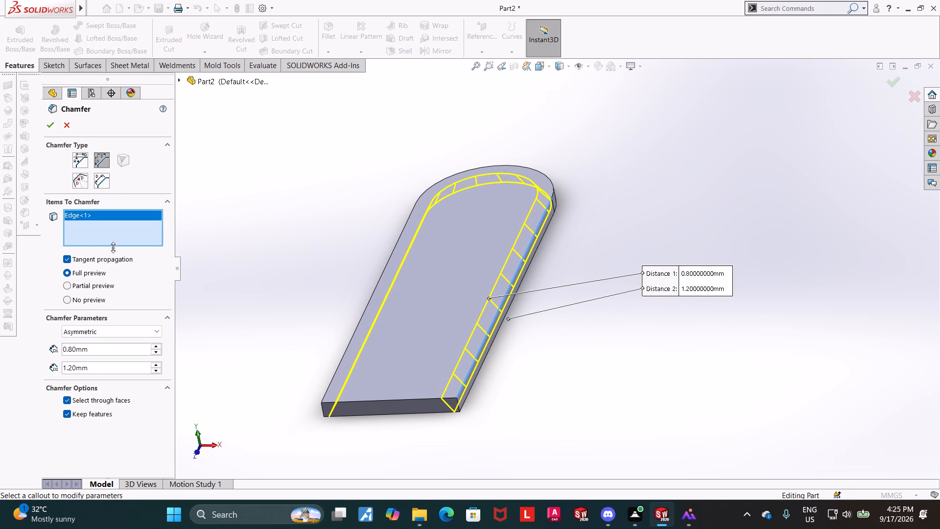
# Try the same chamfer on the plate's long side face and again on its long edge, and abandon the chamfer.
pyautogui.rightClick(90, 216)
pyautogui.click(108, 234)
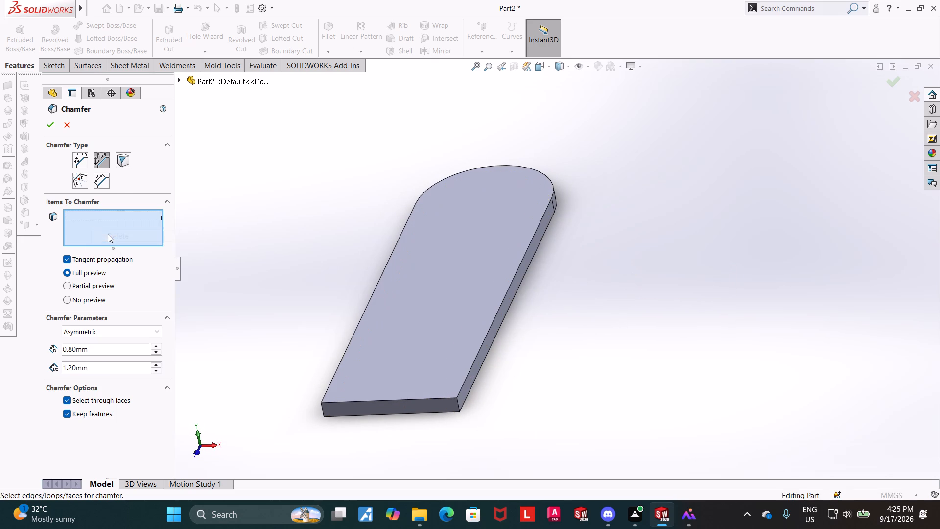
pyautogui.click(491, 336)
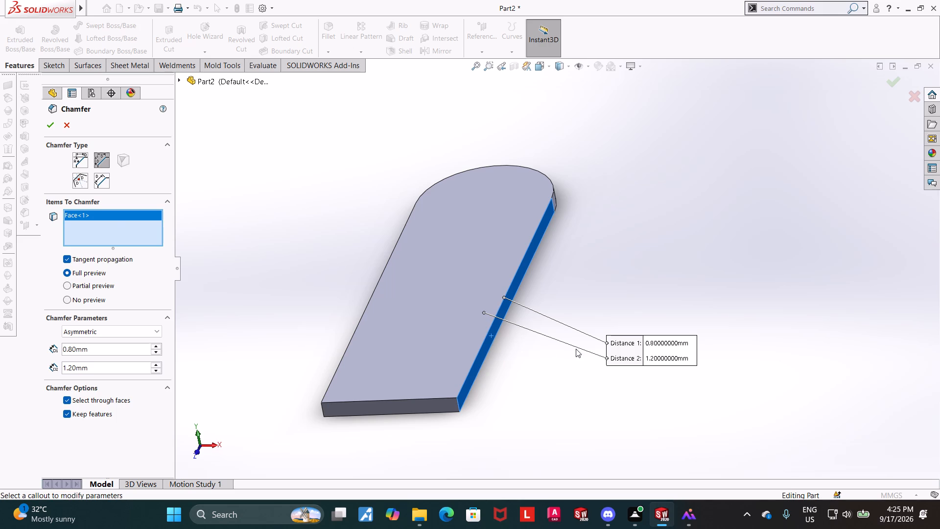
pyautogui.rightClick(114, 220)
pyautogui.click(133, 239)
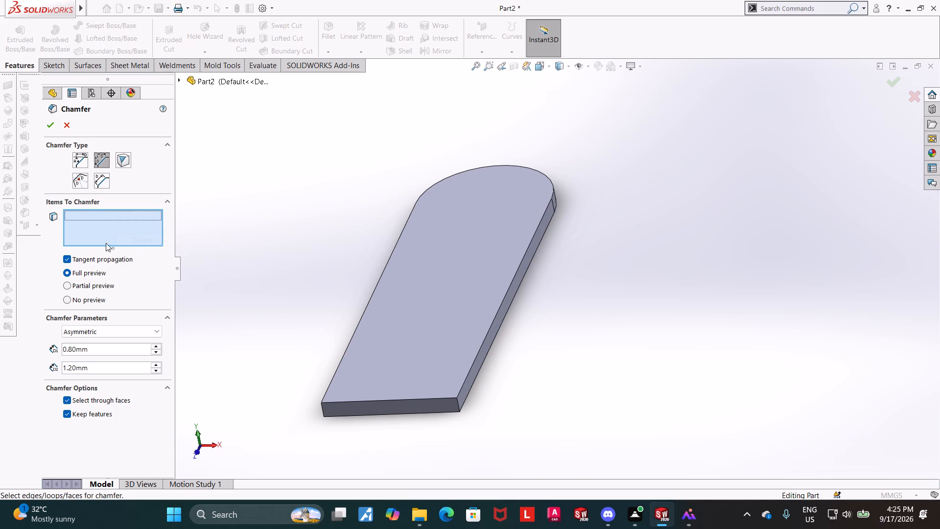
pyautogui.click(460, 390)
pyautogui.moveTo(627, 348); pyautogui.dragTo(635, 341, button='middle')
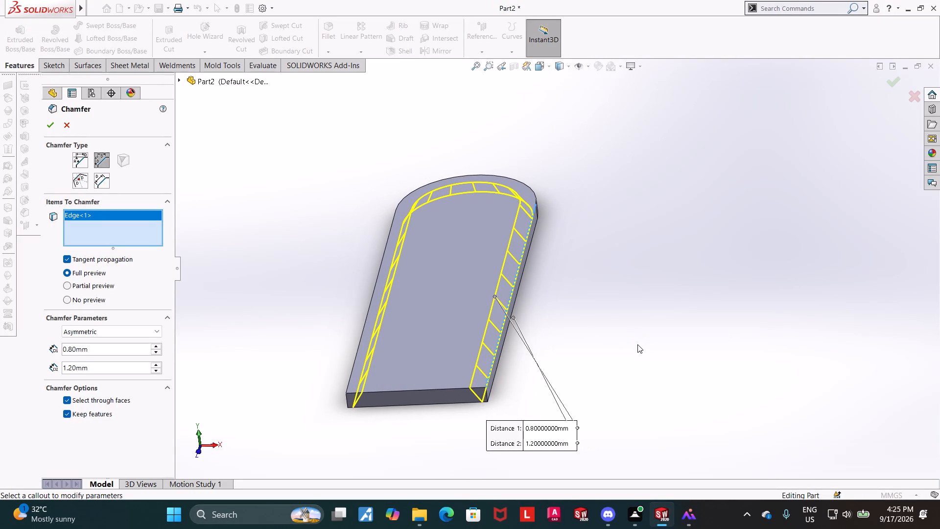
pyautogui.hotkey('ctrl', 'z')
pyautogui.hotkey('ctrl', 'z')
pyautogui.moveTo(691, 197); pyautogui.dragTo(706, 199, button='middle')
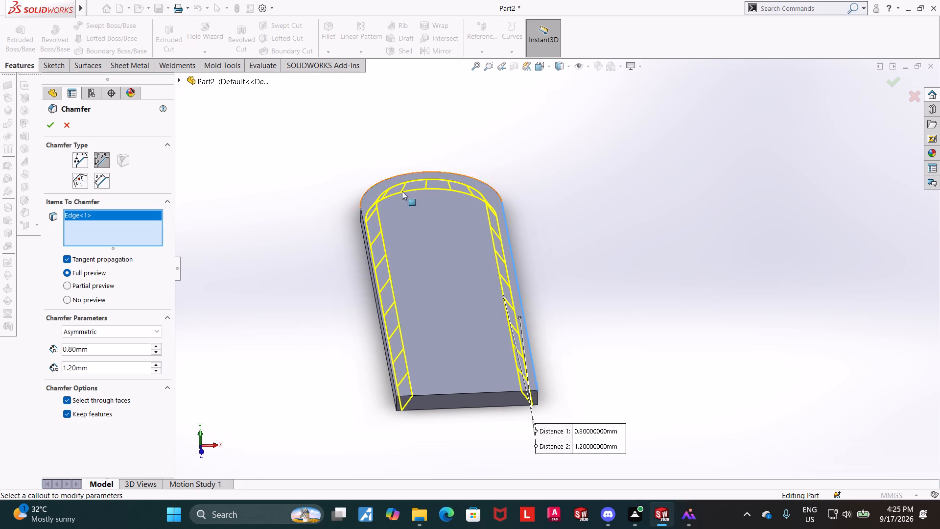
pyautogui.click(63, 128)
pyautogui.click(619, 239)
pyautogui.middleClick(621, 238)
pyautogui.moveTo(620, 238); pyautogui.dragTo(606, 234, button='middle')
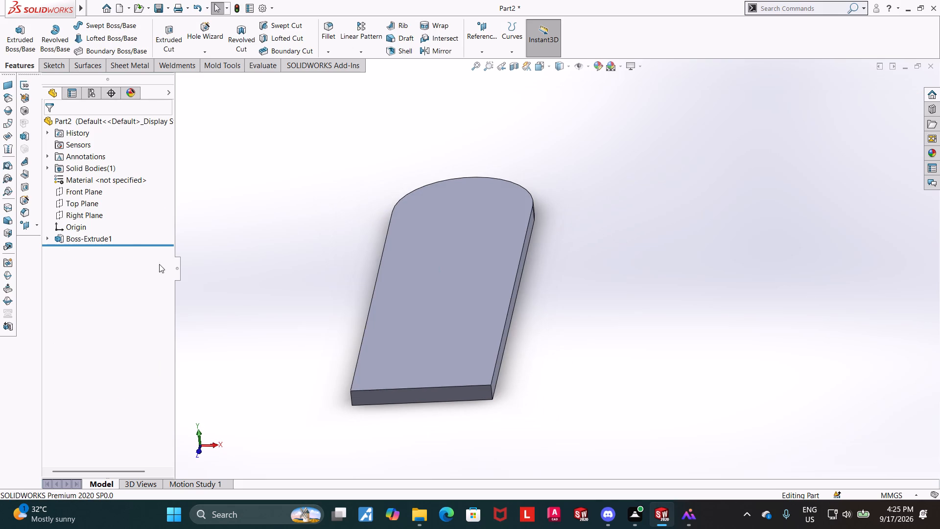
# Reopen the plate's extrusion for editing, clear its selected contour and reselect the outer outline.
pyautogui.click(95, 238)
pyautogui.click(102, 211)
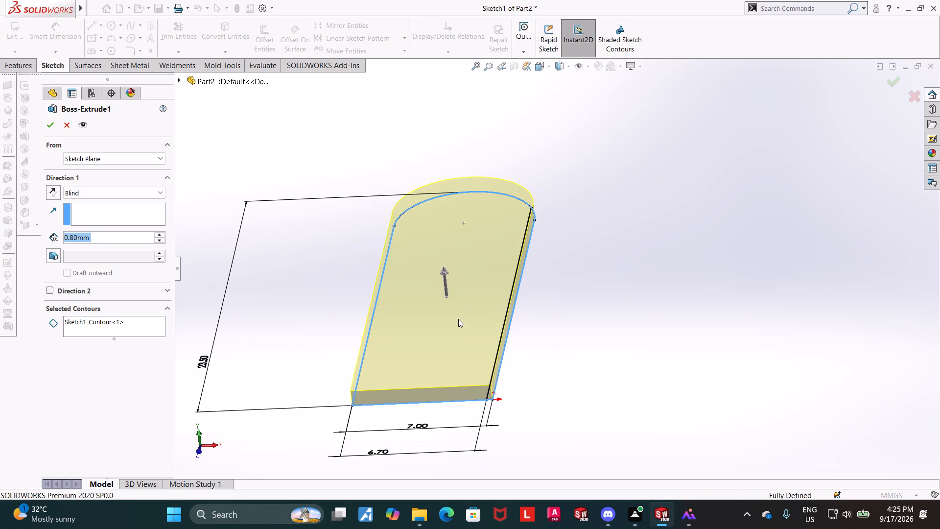
pyautogui.rightClick(103, 322)
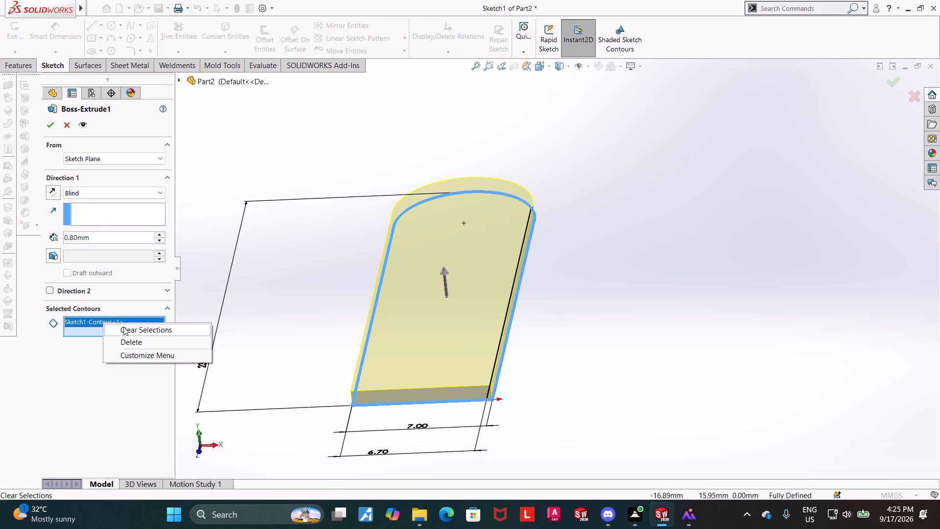
pyautogui.click(124, 327)
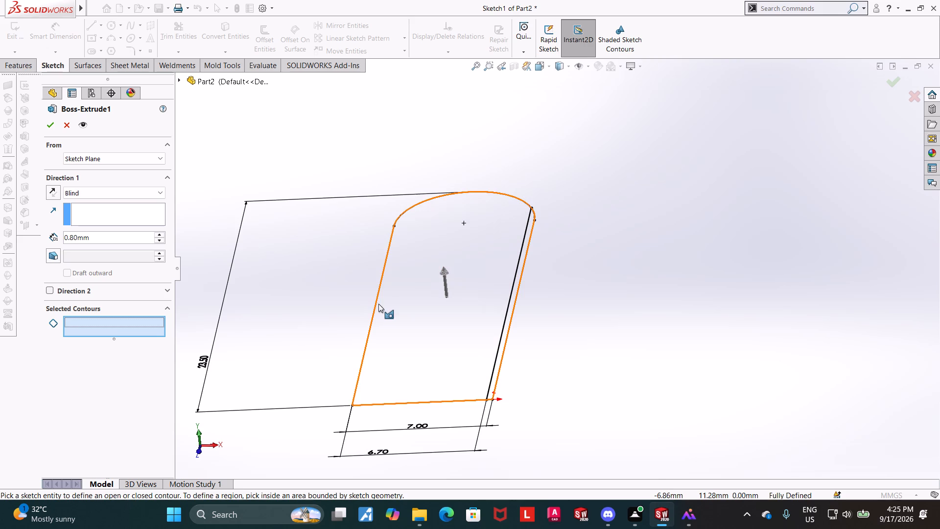
pyautogui.click(375, 303)
pyautogui.scroll(-3, 513, 305)
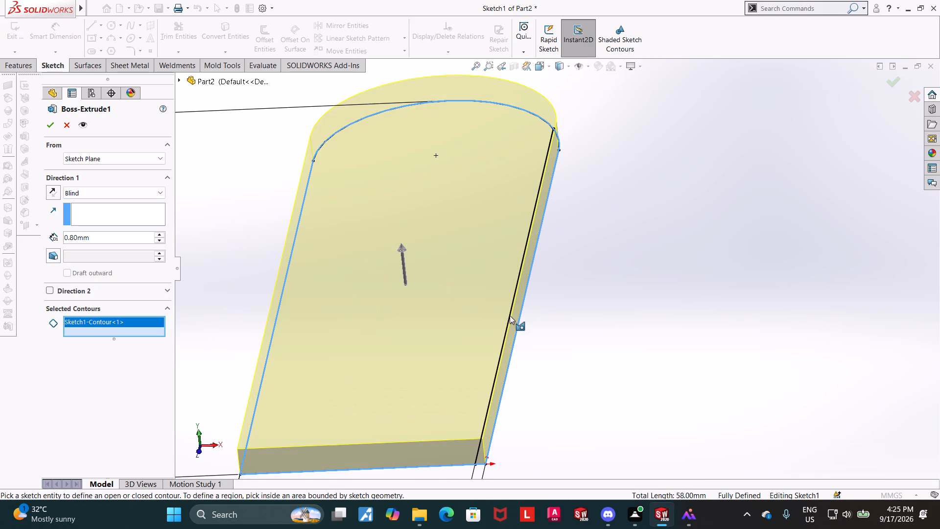
pyautogui.moveTo(584, 310); pyautogui.dragTo(593, 310, button='middle')
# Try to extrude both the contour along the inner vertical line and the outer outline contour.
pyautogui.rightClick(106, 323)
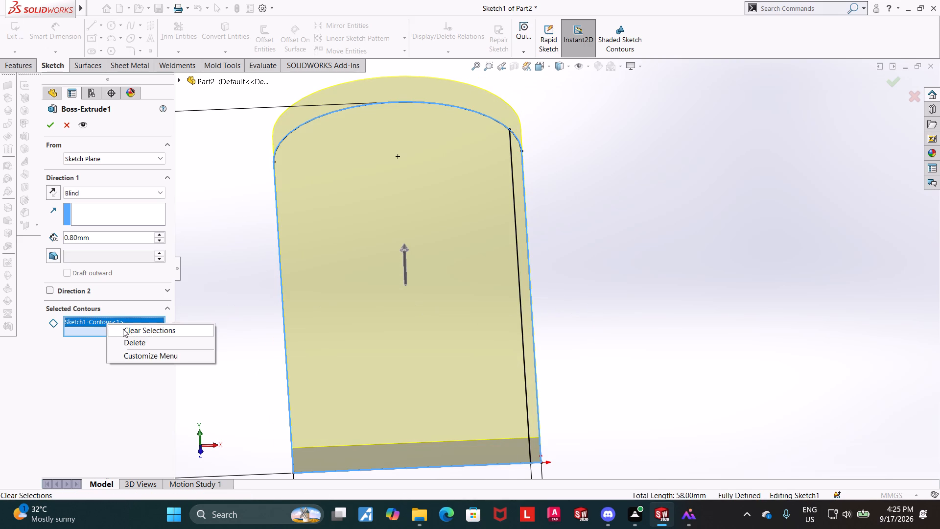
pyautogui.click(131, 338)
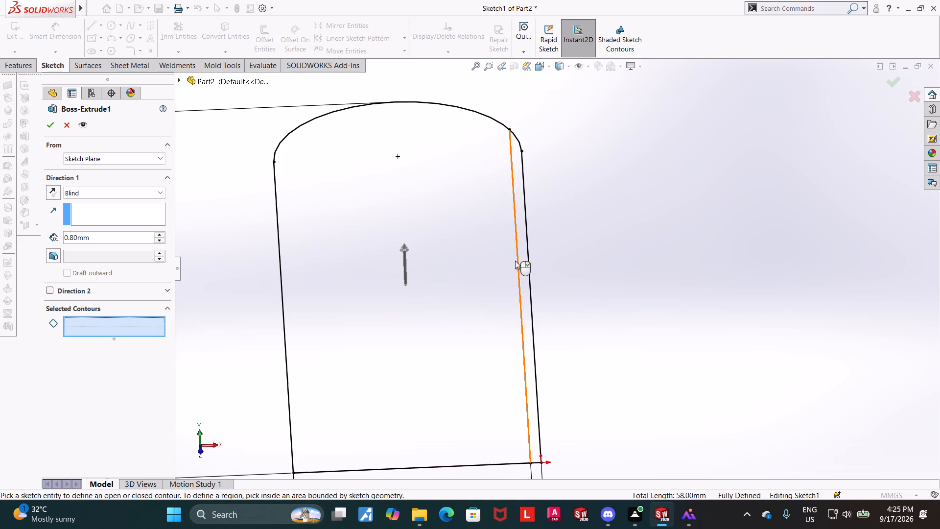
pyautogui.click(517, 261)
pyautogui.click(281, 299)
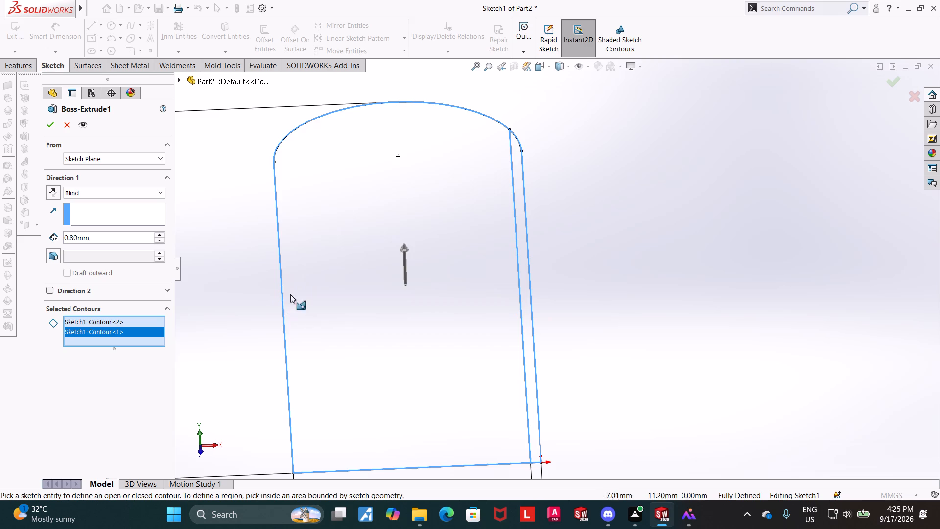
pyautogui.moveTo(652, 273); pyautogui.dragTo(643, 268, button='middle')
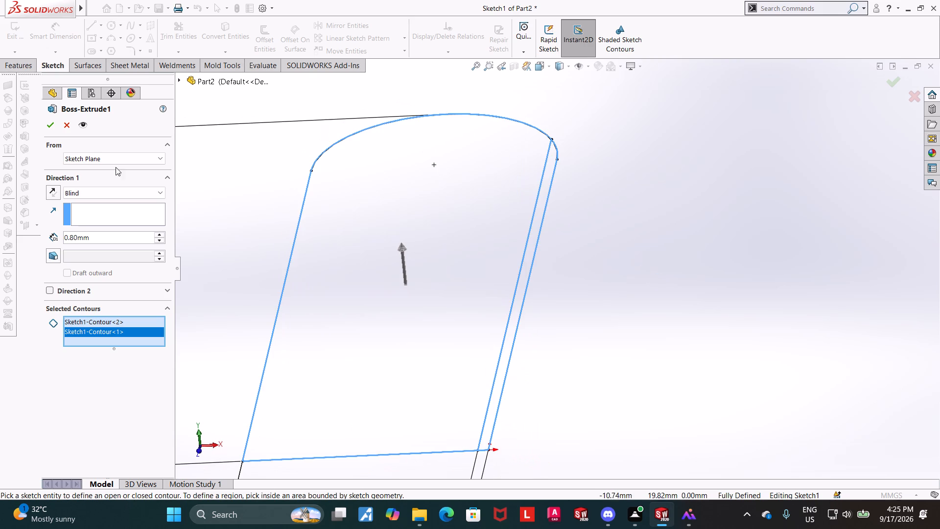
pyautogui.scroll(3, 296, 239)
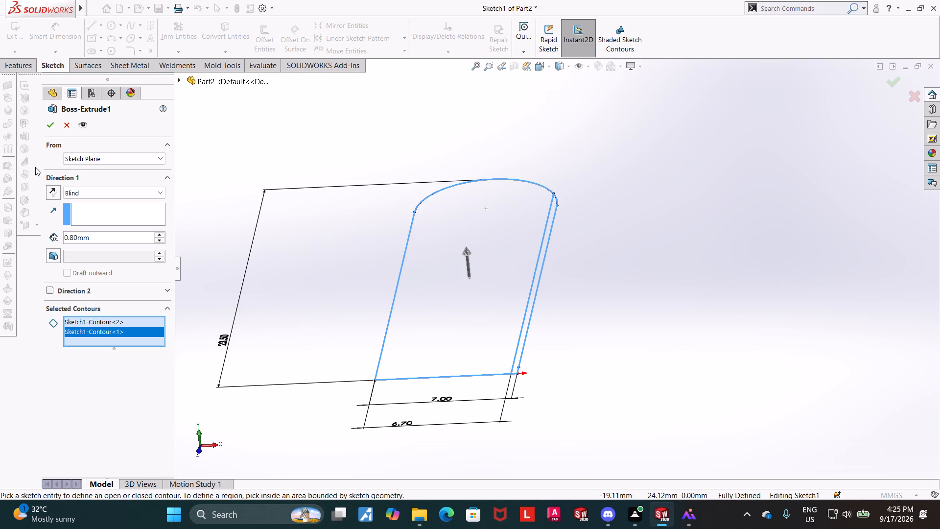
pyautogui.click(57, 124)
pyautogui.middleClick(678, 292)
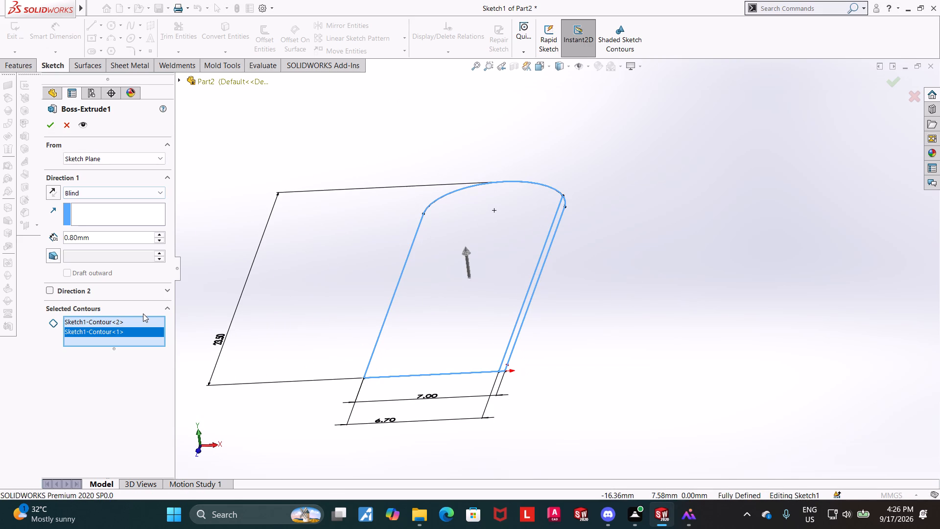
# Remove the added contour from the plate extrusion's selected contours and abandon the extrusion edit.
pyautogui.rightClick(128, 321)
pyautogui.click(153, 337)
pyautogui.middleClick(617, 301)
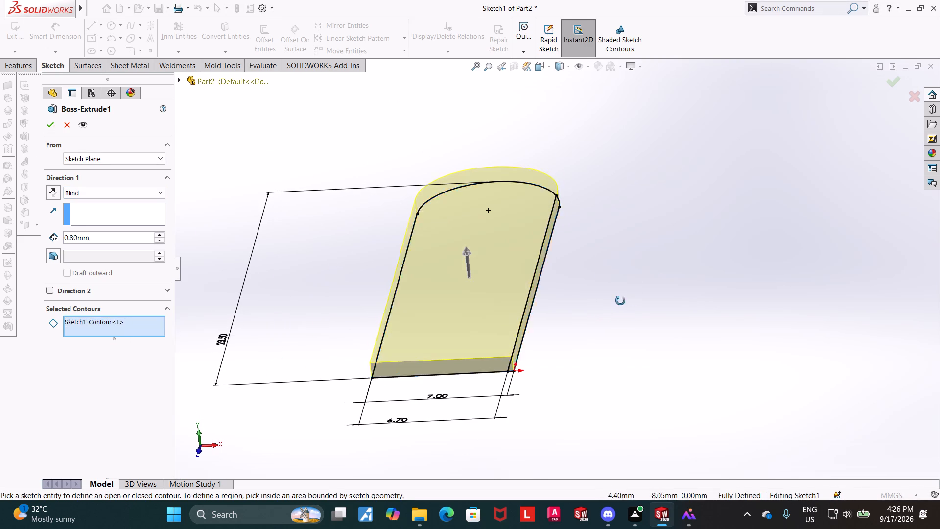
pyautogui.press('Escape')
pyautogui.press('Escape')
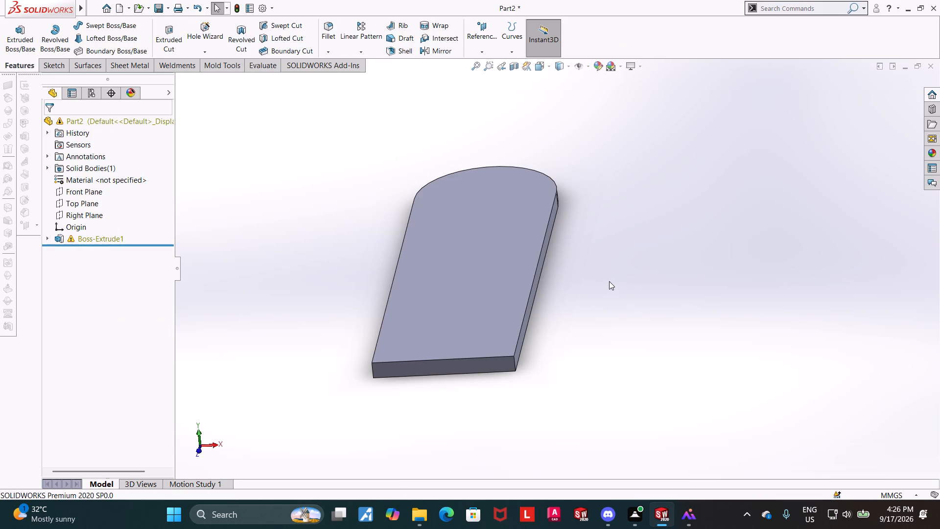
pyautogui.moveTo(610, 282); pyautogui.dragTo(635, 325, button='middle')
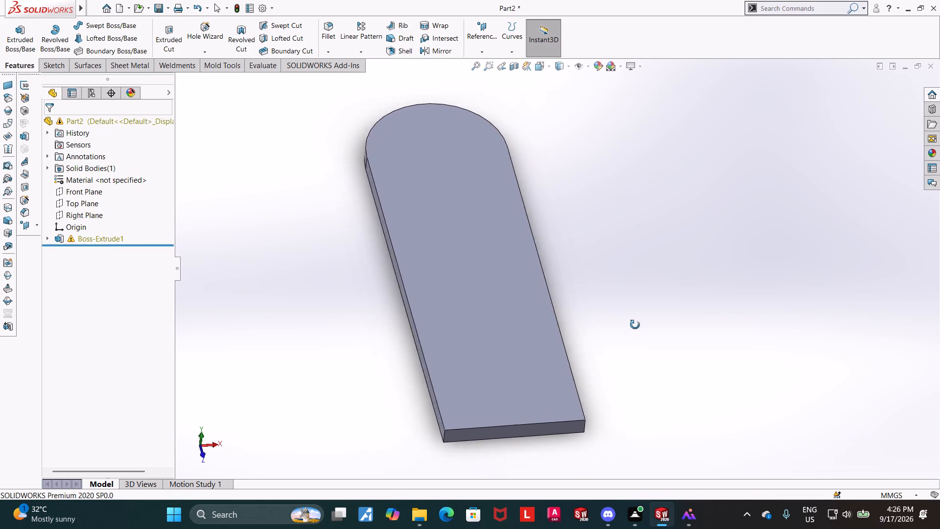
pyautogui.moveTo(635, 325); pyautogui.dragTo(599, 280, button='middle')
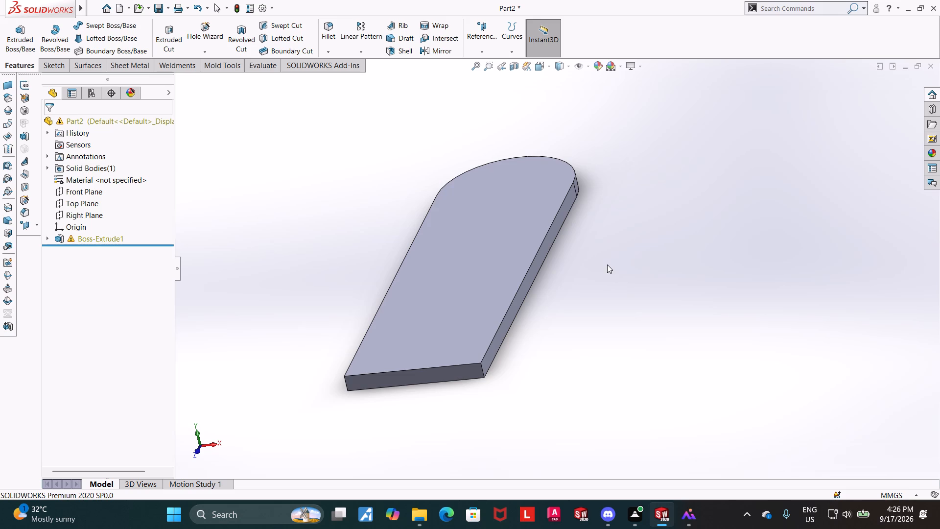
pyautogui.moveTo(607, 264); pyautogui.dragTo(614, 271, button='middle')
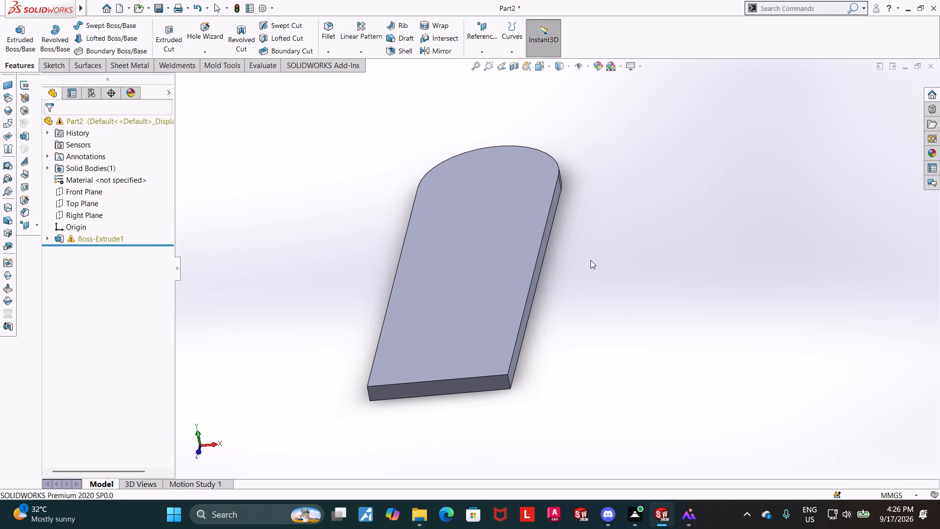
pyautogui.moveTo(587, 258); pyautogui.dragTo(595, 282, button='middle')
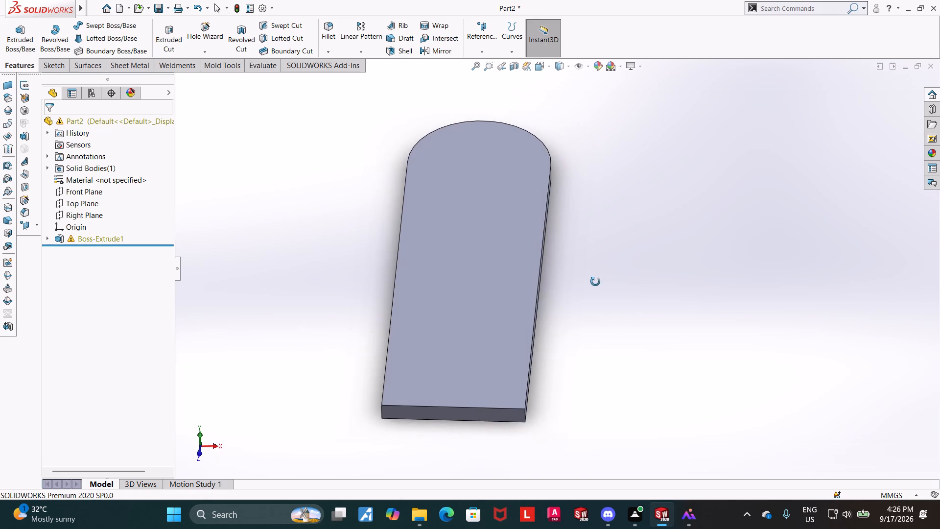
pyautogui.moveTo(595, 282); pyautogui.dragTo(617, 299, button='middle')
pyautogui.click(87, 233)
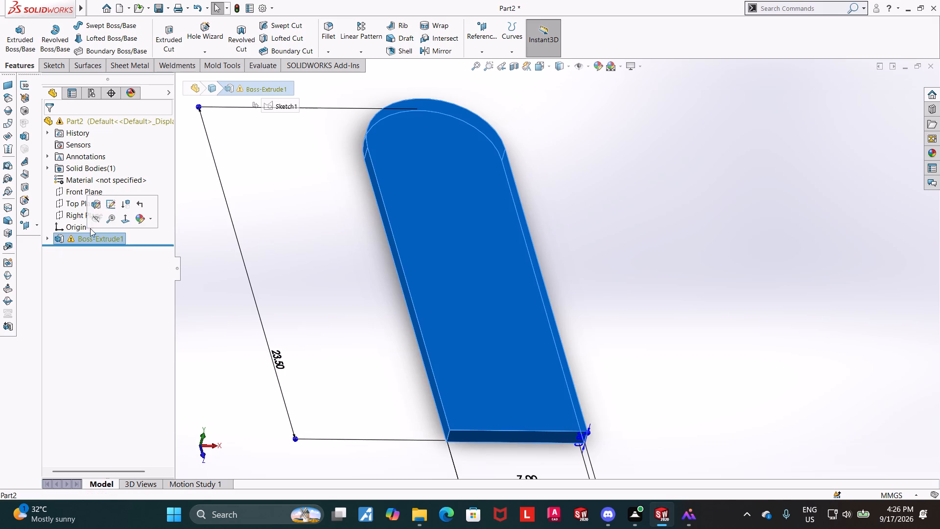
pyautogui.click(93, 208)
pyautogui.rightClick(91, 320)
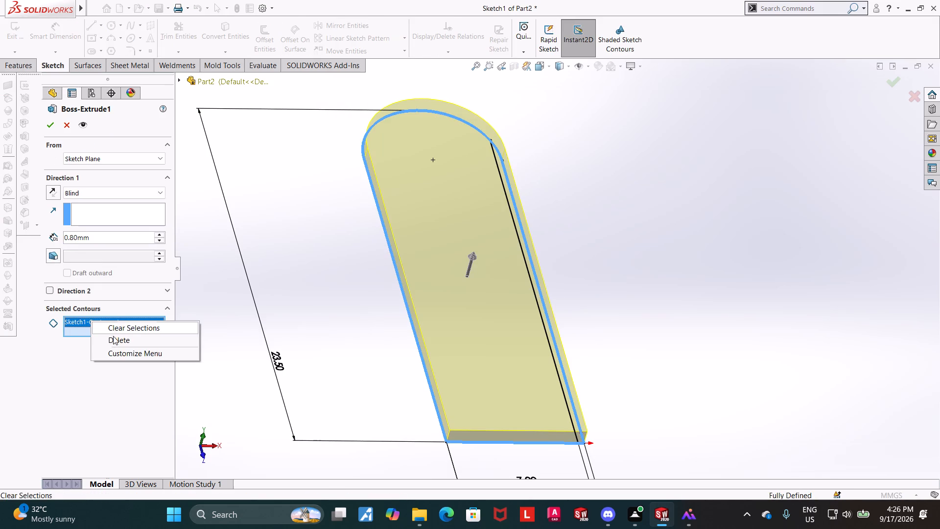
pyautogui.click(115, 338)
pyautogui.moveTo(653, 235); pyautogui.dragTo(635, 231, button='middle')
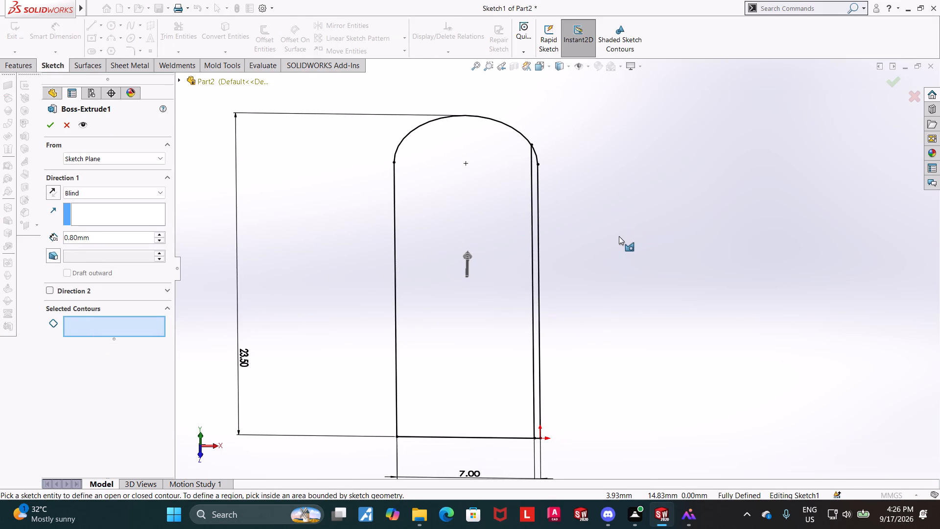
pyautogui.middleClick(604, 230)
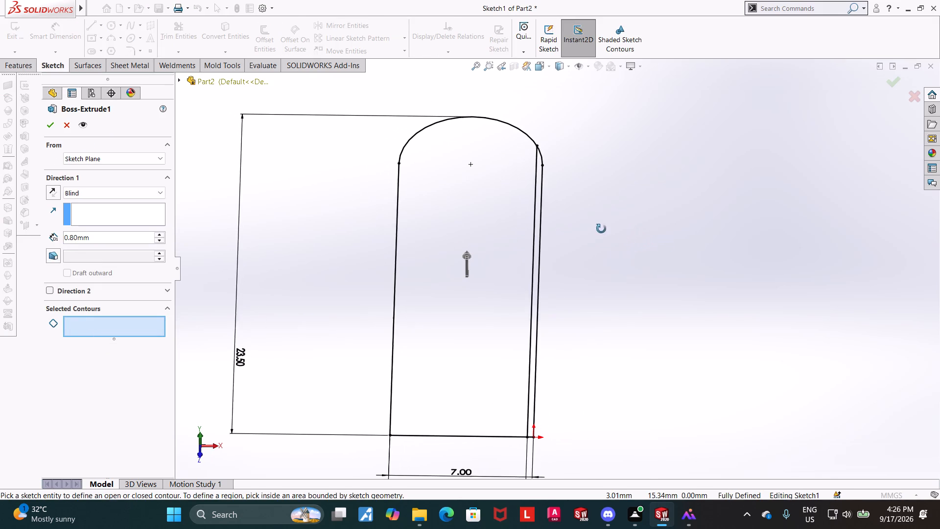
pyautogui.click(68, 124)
# Edit the plate's sketch and trim away the arc end and the outer vertical line beyond the 6.70 mm inner line.
pyautogui.click(48, 240)
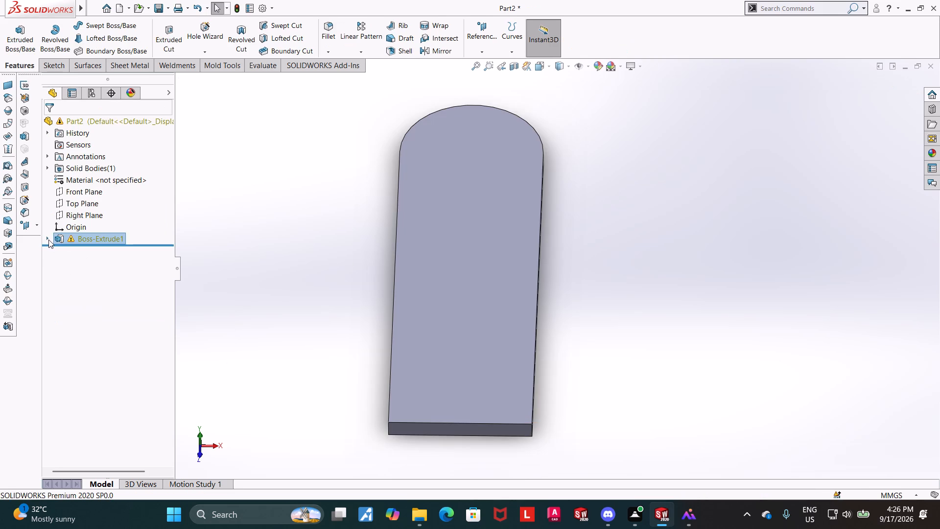
pyautogui.click(74, 251)
pyautogui.click(86, 224)
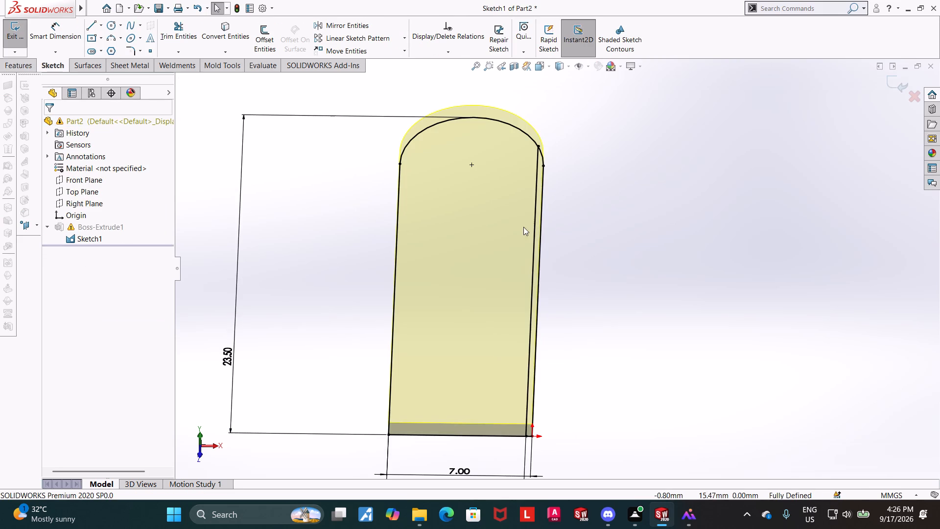
pyautogui.click(175, 28)
pyautogui.scroll(-4, 611, 186)
pyautogui.moveTo(471, 144); pyautogui.dragTo(464, 145)
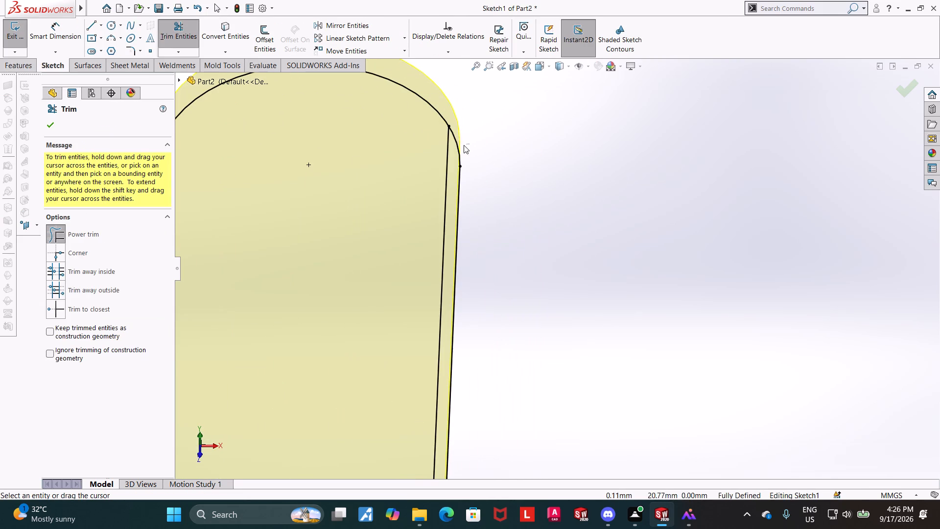
pyautogui.moveTo(464, 145); pyautogui.dragTo(454, 150)
pyautogui.scroll(7, 472, 171)
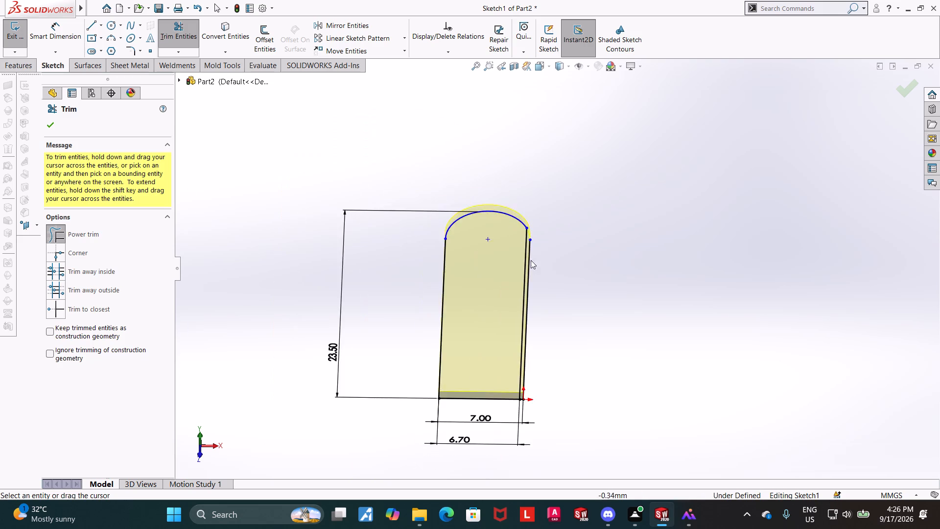
pyautogui.scroll(-4, 535, 269)
pyautogui.moveTo(539, 250); pyautogui.dragTo(526, 240)
pyautogui.scroll(6, 536, 255)
pyautogui.scroll(-4, 556, 341)
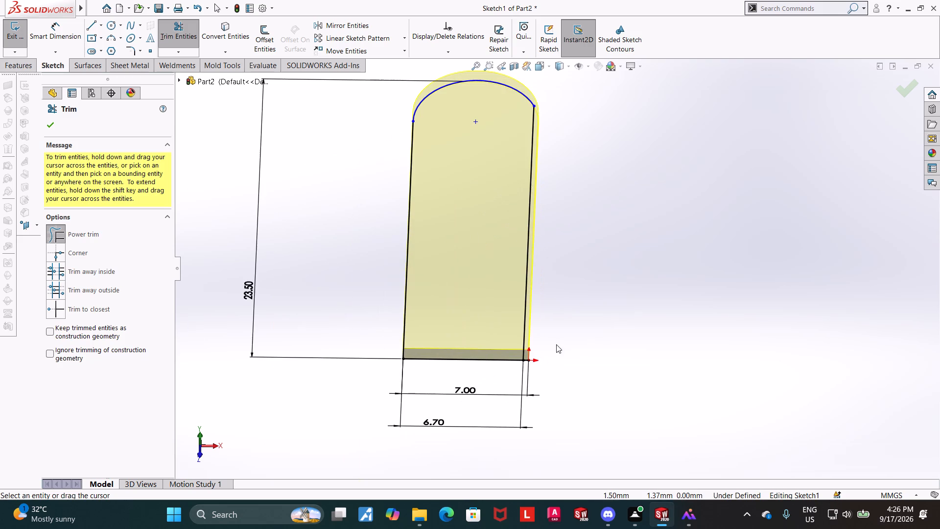
pyautogui.press('Escape')
pyautogui.press('Escape')
pyautogui.press('Escape')
# Dimension the top arc of the plate's sketch with a 3.50 mm radius.
pyautogui.click(43, 41)
pyautogui.scroll(5, 353, 102)
pyautogui.scroll(-4, 463, 141)
pyautogui.scroll(-3, 572, 255)
pyautogui.click(635, 294)
pyautogui.click(624, 266)
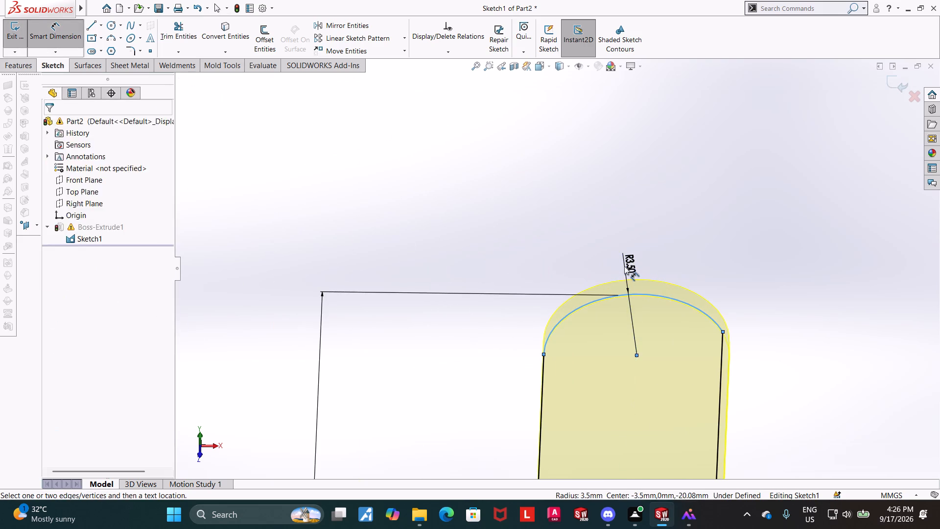
pyautogui.click(583, 256)
pyautogui.click(582, 251)
pyautogui.scroll(7, 605, 275)
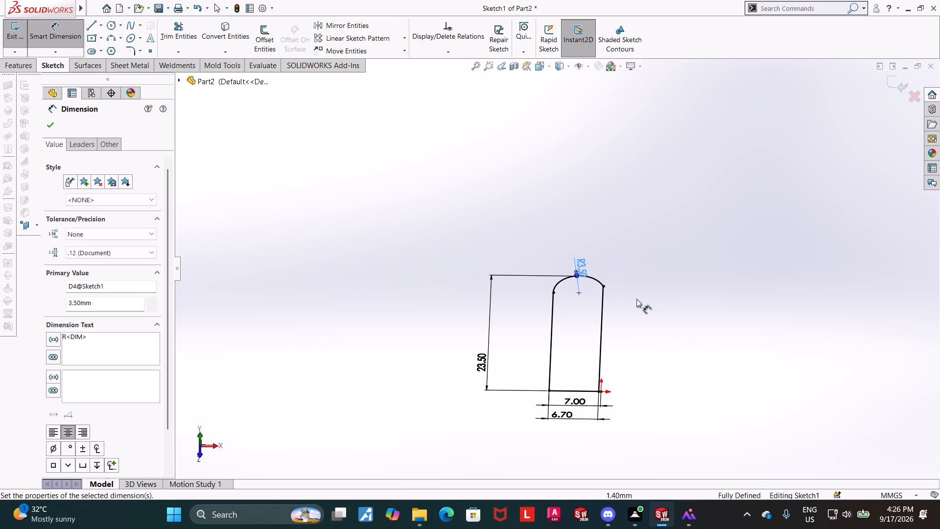
pyautogui.press('Escape')
pyautogui.press('Escape')
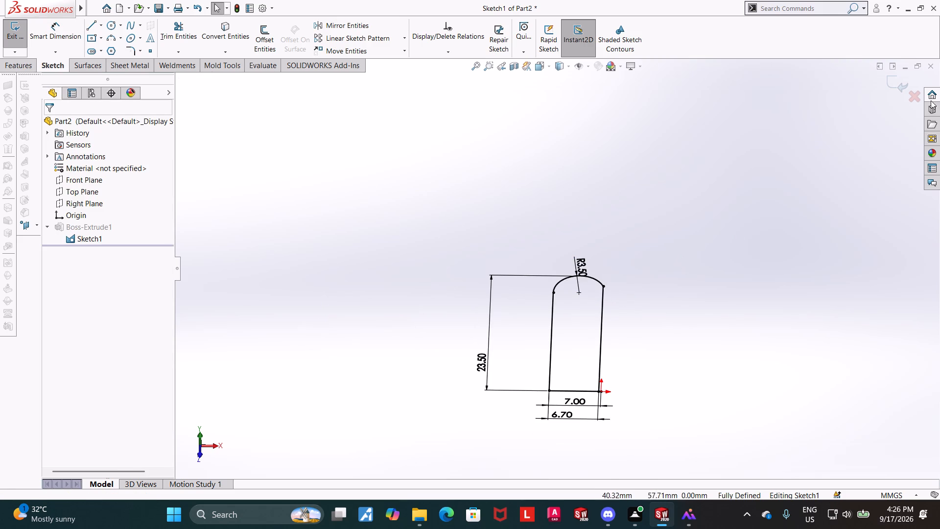
# Exit the plate's sketch and rebuild the extrusion anyway.
pyautogui.click(893, 88)
pyautogui.moveTo(693, 292); pyautogui.dragTo(674, 281, button='middle')
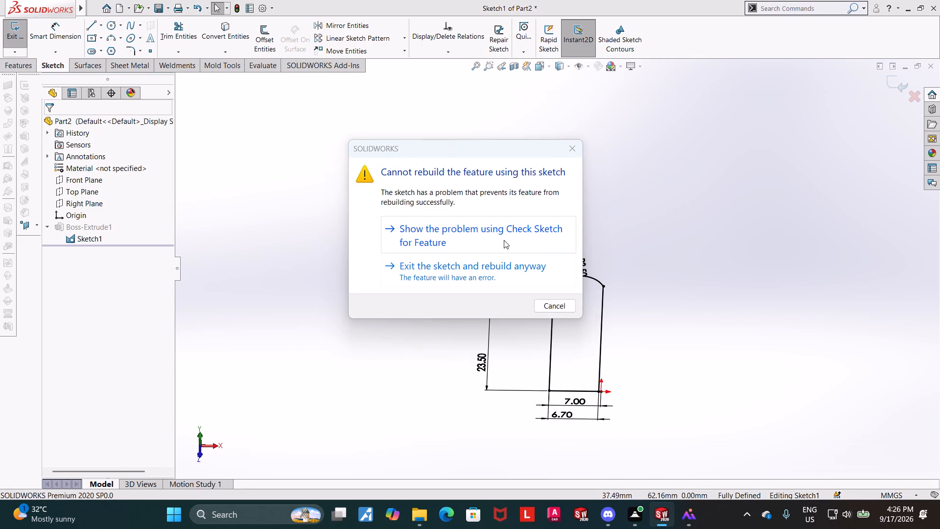
pyautogui.click(470, 270)
pyautogui.moveTo(669, 301); pyautogui.dragTo(641, 278, button='middle')
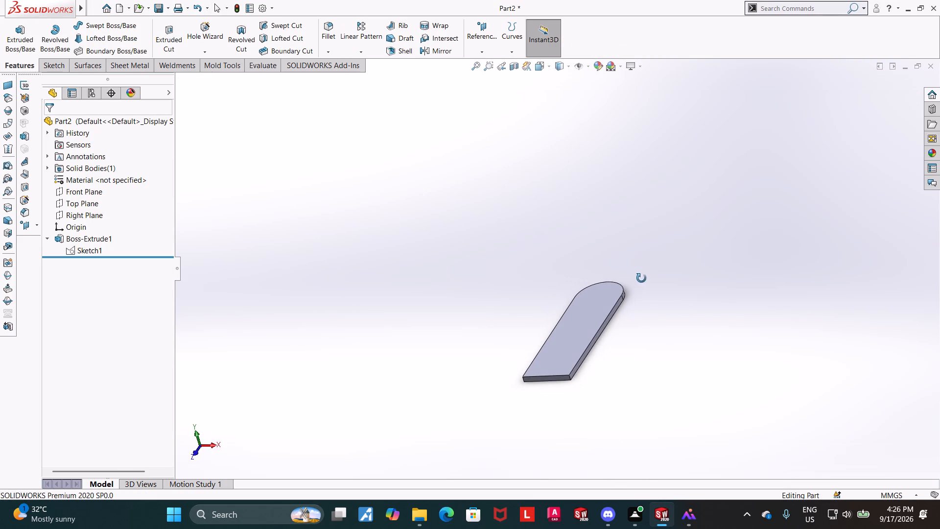
pyautogui.moveTo(641, 278); pyautogui.dragTo(642, 278, button='middle')
# Reopen the plate's sketch and trim the leftover bottom line segment between the inner vertical line and the origin.
pyautogui.click(80, 235)
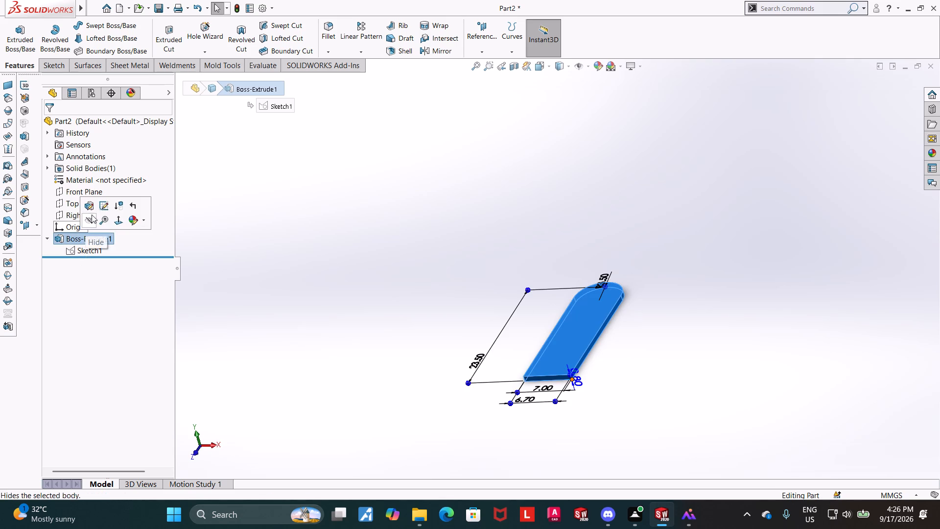
pyautogui.click(122, 219)
pyautogui.click(680, 342)
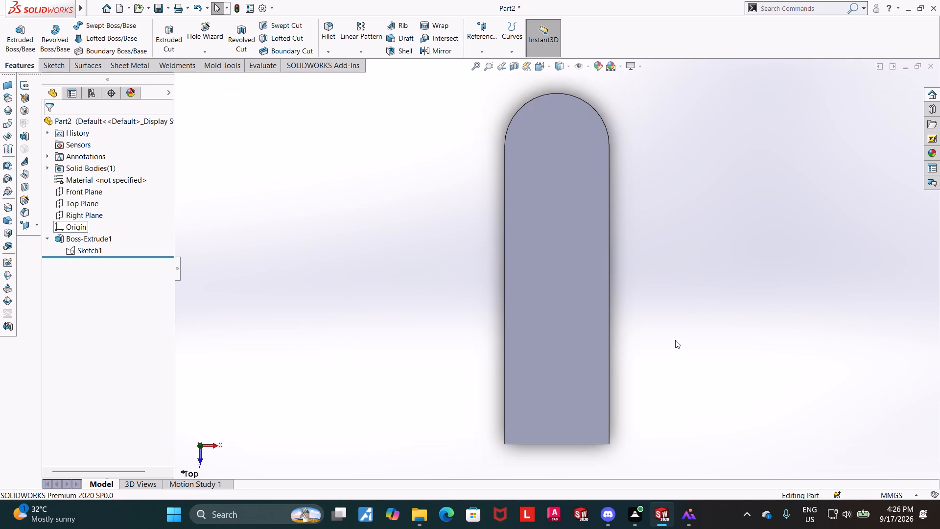
pyautogui.click(80, 251)
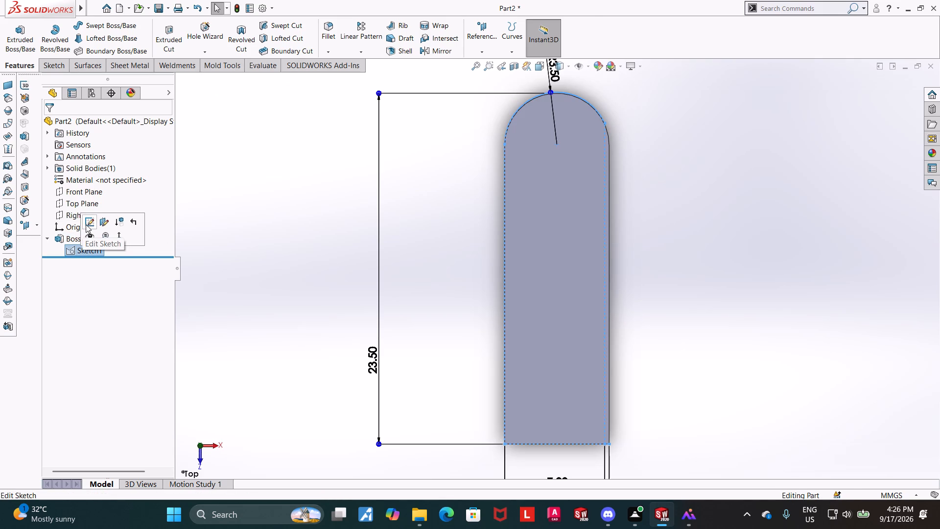
pyautogui.click(86, 224)
pyautogui.scroll(-1, 689, 408)
pyautogui.scroll(-2, 649, 412)
pyautogui.scroll(1, 571, 472)
pyautogui.scroll(-3, 564, 457)
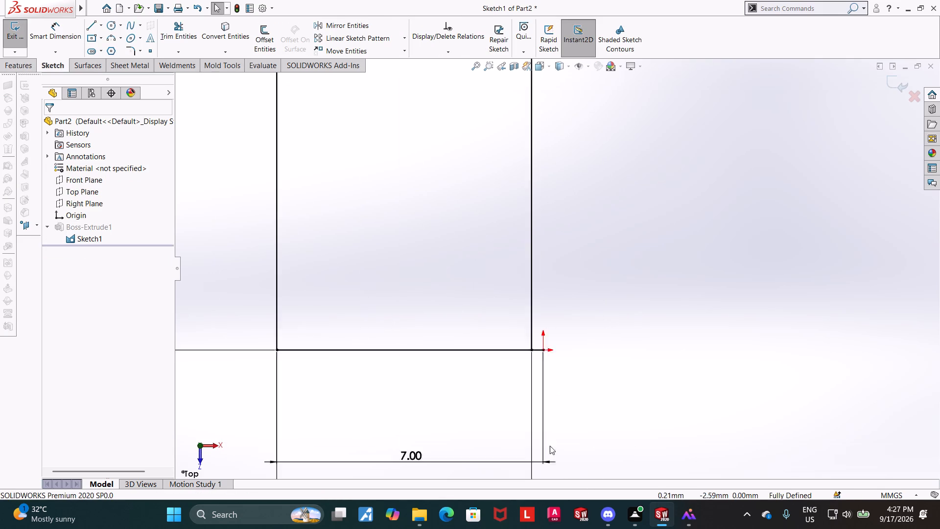
pyautogui.scroll(-2, 550, 446)
pyautogui.scroll(-4, 518, 321)
pyautogui.press('Escape')
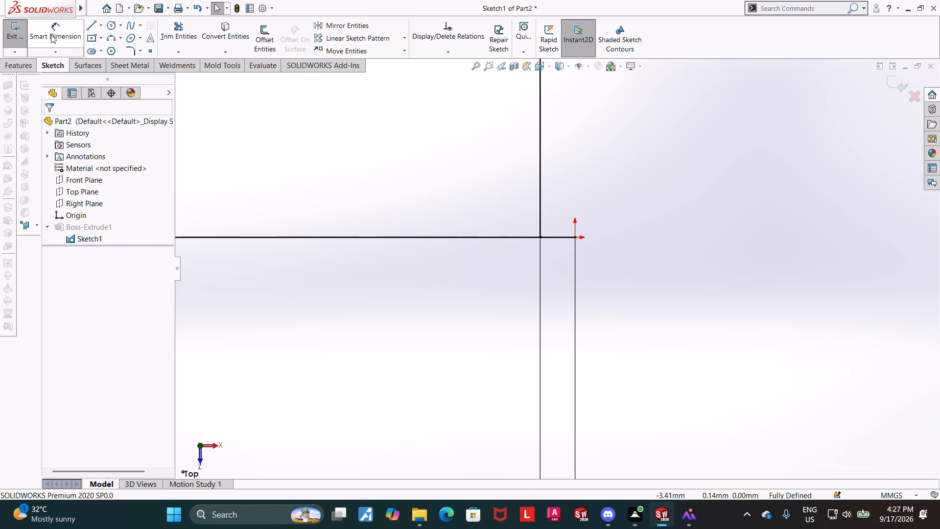
pyautogui.click(180, 33)
pyautogui.moveTo(563, 212); pyautogui.dragTo(561, 237)
pyautogui.moveTo(558, 216); pyautogui.dragTo(552, 263)
pyautogui.scroll(11, 590, 256)
pyautogui.press('Escape')
pyautogui.press('Escape')
# Dimension the distance from the origin to the outline's far bottom corner as 7.00 mm and exit the sketch.
pyautogui.click(61, 25)
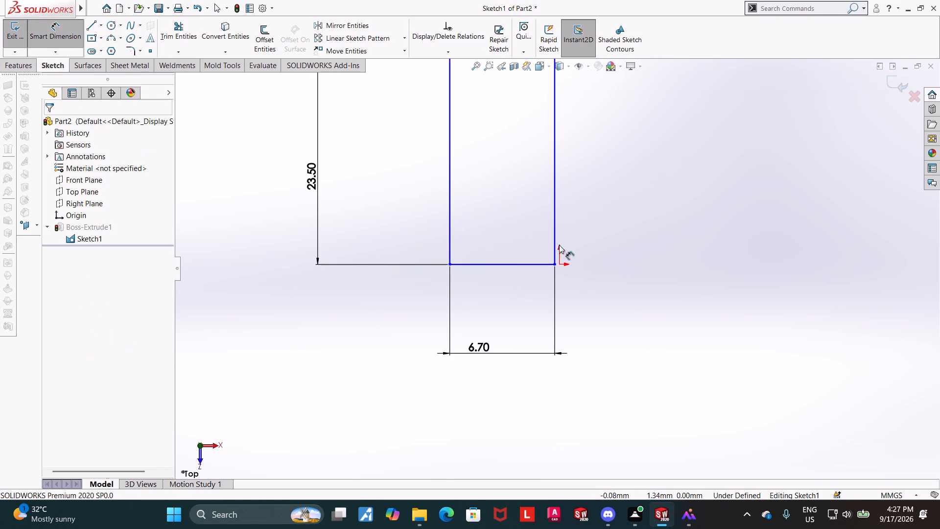
pyautogui.click(560, 263)
pyautogui.click(451, 264)
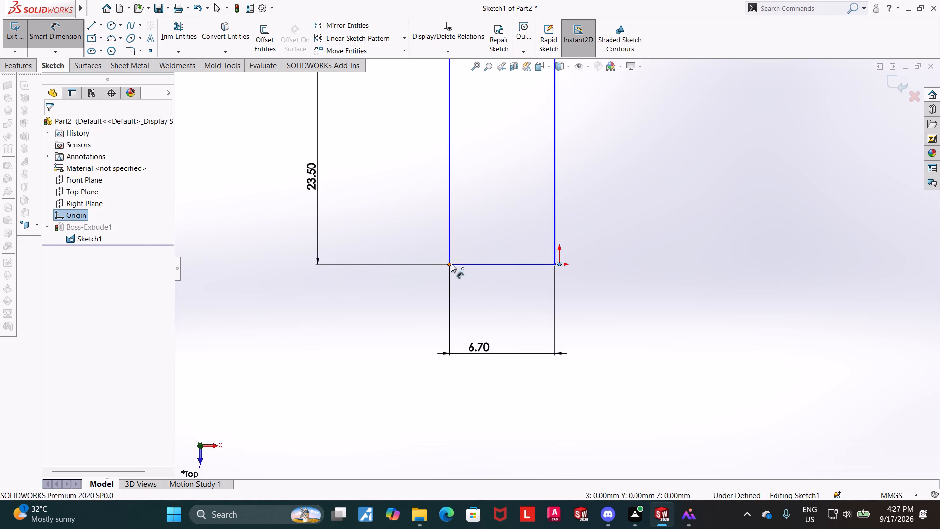
pyautogui.click(488, 390)
pyautogui.click(449, 375)
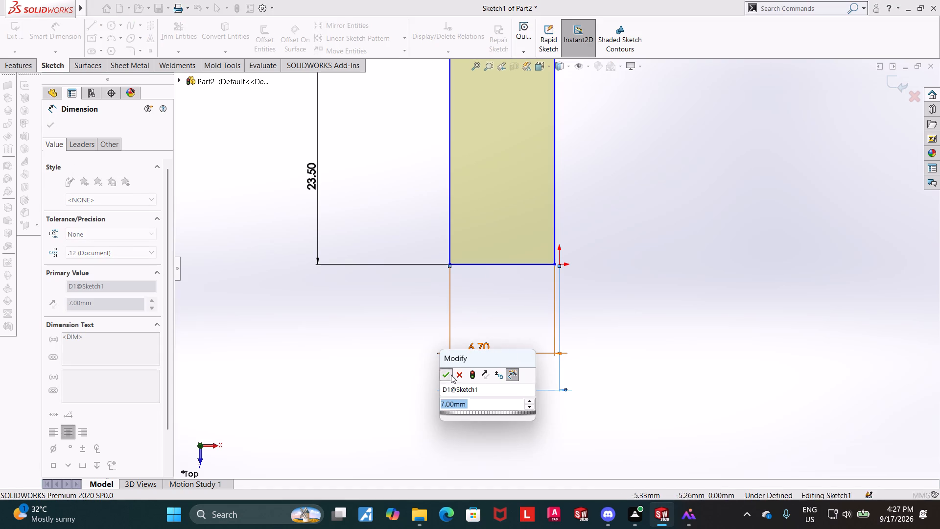
pyautogui.scroll(6, 618, 265)
pyautogui.click(889, 82)
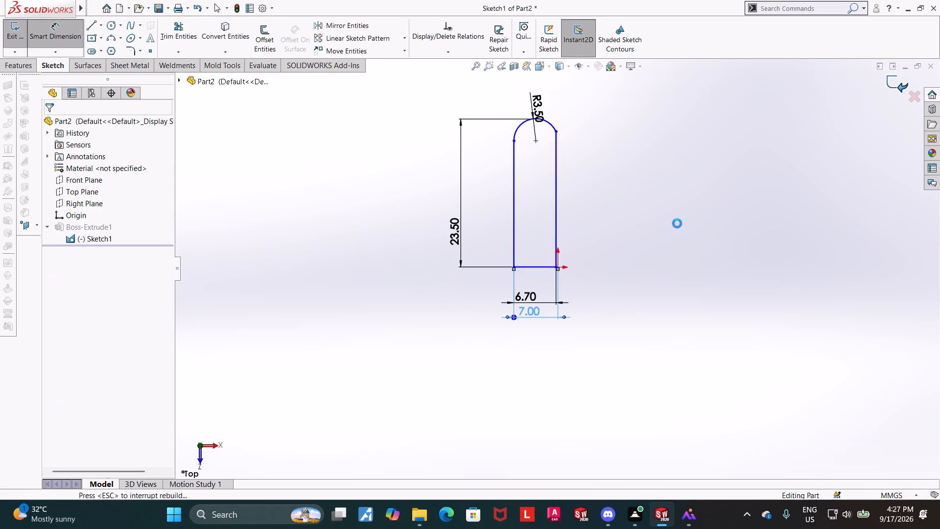
pyautogui.moveTo(674, 223); pyautogui.dragTo(661, 214, button='middle')
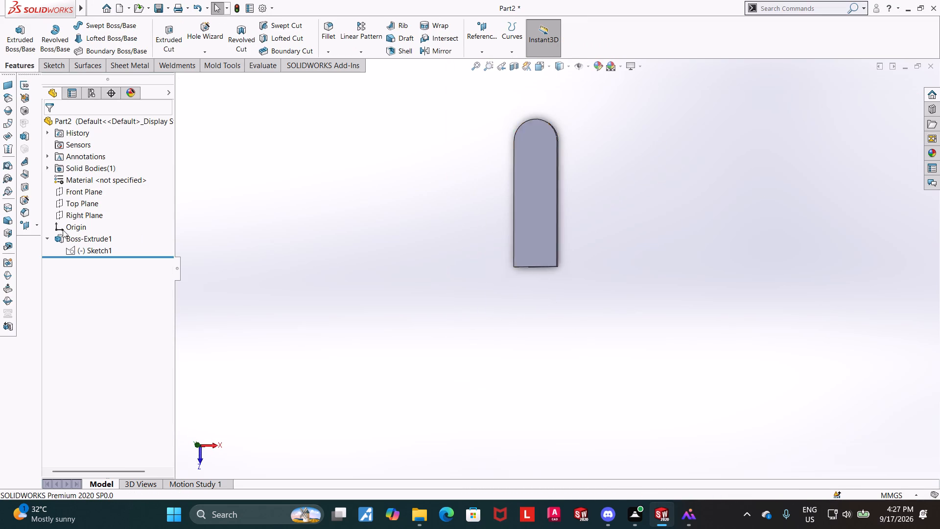
# Show the extrusion's profile sketch on the model.
pyautogui.click(93, 249)
pyautogui.click(100, 228)
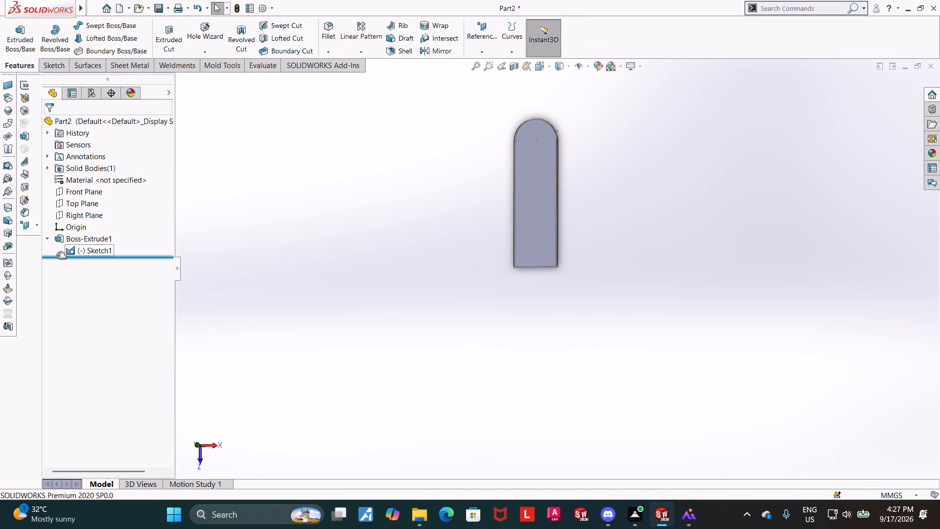
# Reopen the profile sketch to examine its trimmed outline, exit it, and compare the outline with the extruded plate's edges.
pyautogui.click(70, 252)
pyautogui.click(78, 222)
pyautogui.scroll(-3, 549, 254)
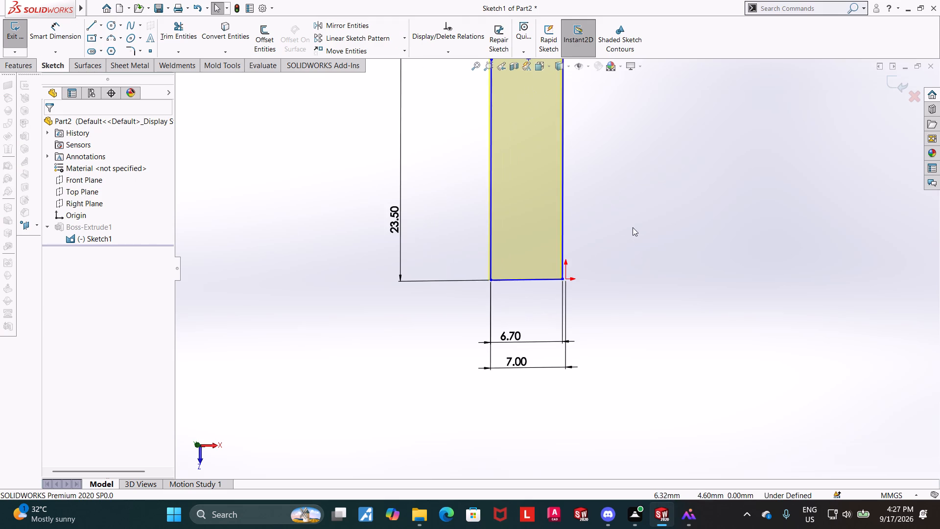
pyautogui.scroll(-3, 596, 218)
pyautogui.scroll(7, 602, 223)
pyautogui.scroll(-3, 574, 169)
pyautogui.moveTo(553, 243); pyautogui.dragTo(545, 240, button='middle')
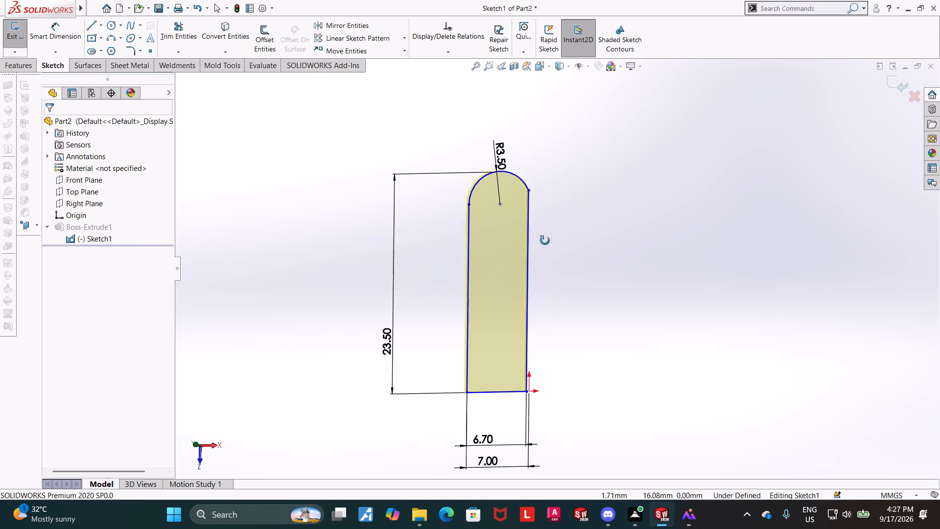
pyautogui.moveTo(545, 240); pyautogui.dragTo(565, 235, button='middle')
pyautogui.click(892, 83)
pyautogui.moveTo(680, 211); pyautogui.dragTo(664, 213, button='middle')
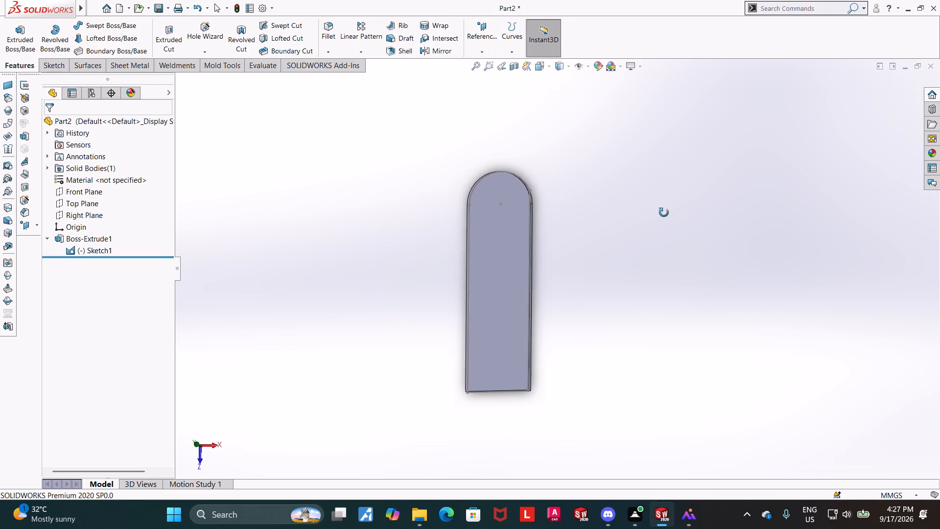
pyautogui.moveTo(664, 213); pyautogui.dragTo(665, 213, button='middle')
pyautogui.click(673, 216)
pyautogui.moveTo(602, 229); pyautogui.dragTo(607, 243, button='middle')
pyautogui.scroll(1, 606, 243)
pyautogui.scroll(-9, 519, 233)
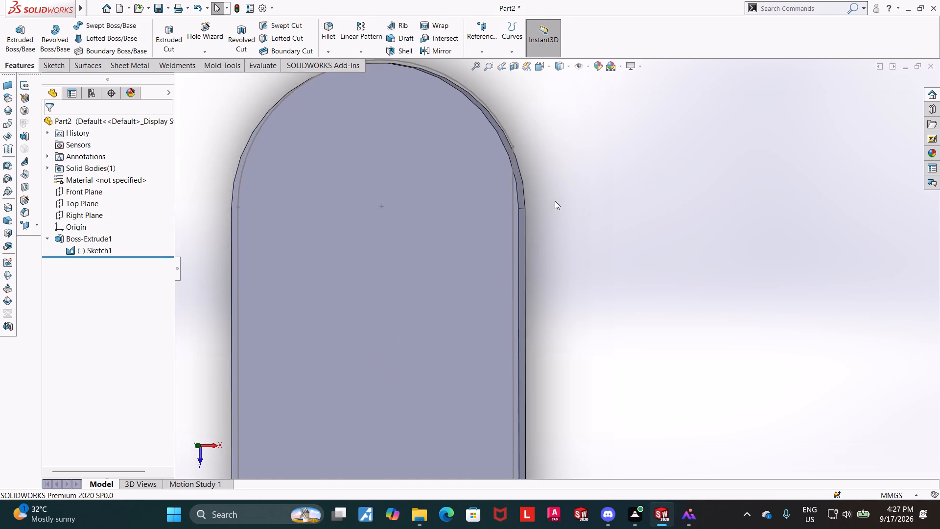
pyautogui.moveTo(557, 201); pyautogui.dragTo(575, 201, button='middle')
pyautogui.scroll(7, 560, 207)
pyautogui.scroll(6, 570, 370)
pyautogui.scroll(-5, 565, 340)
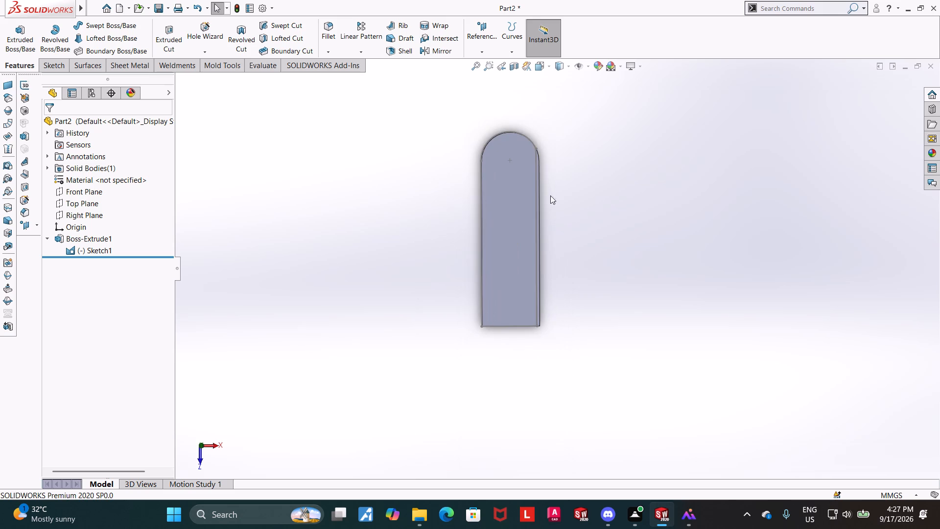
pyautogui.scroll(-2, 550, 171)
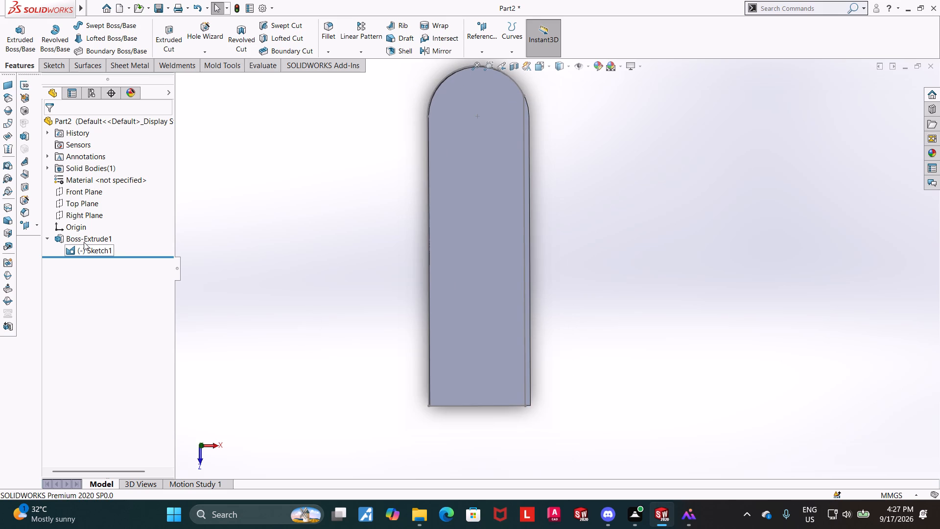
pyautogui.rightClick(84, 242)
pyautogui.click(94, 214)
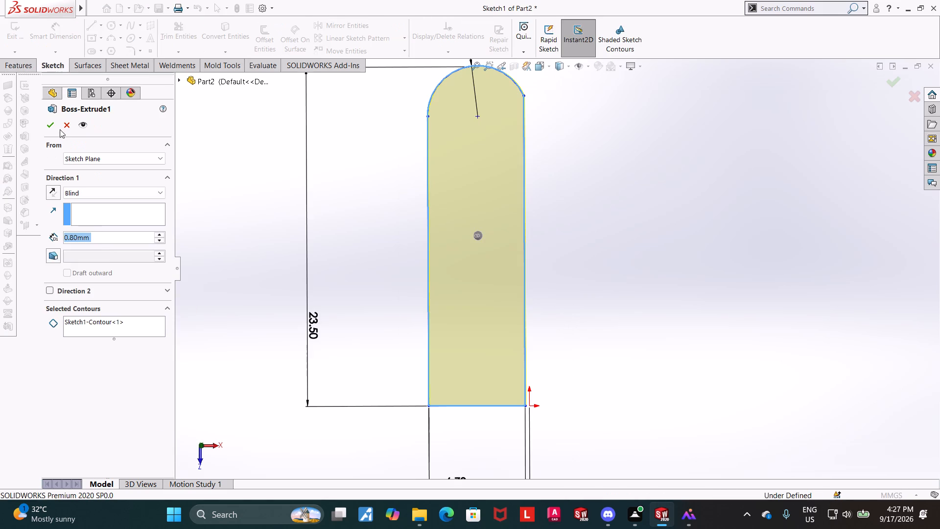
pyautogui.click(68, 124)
# Delete the blade's extrusion feature while keeping its profile sketch.
pyautogui.rightClick(90, 233)
pyautogui.click(125, 290)
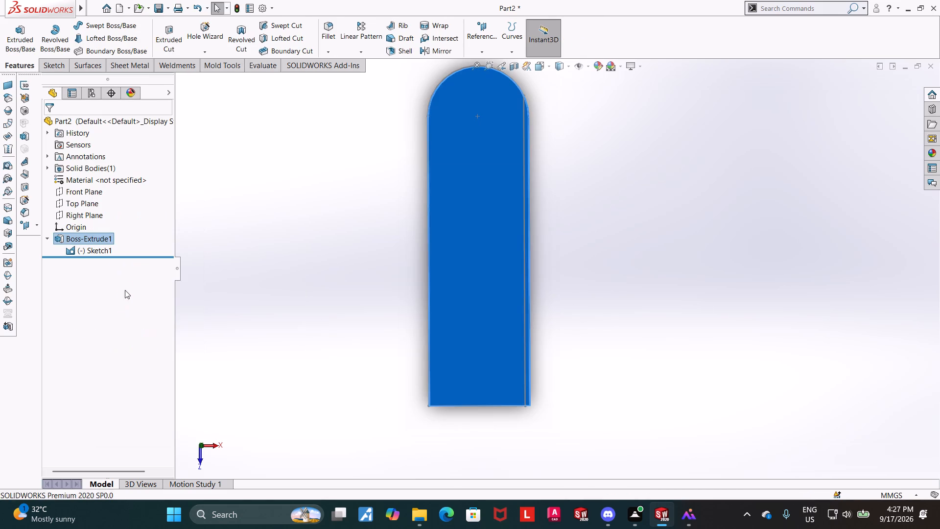
pyautogui.click(534, 193)
pyautogui.click(644, 238)
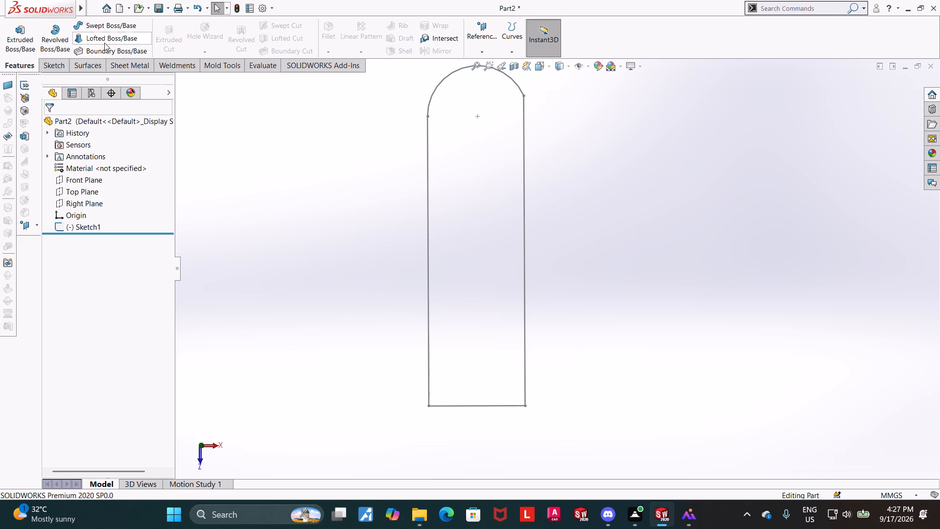
# Extrude the existing round-ended profile sketch again as a blind boss 0.80 mm thick.
pyautogui.click(25, 30)
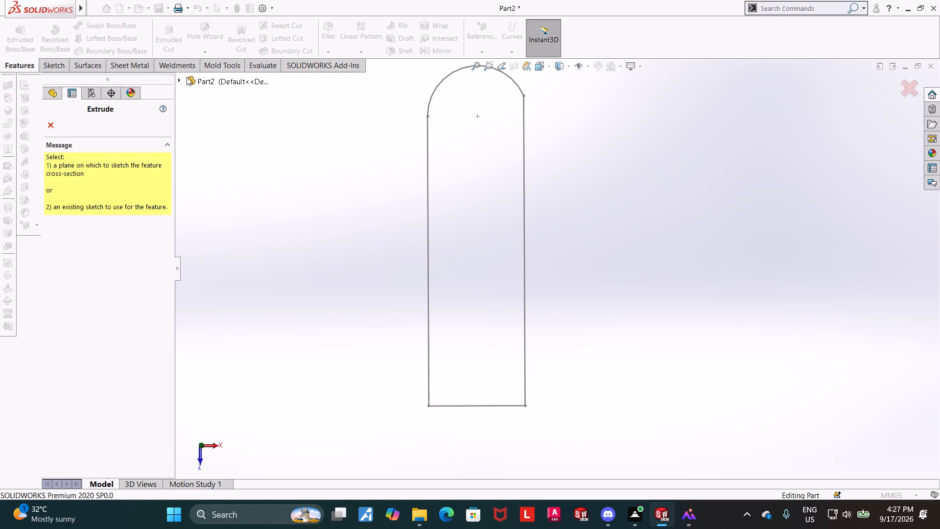
pyautogui.click(179, 78)
pyautogui.click(214, 183)
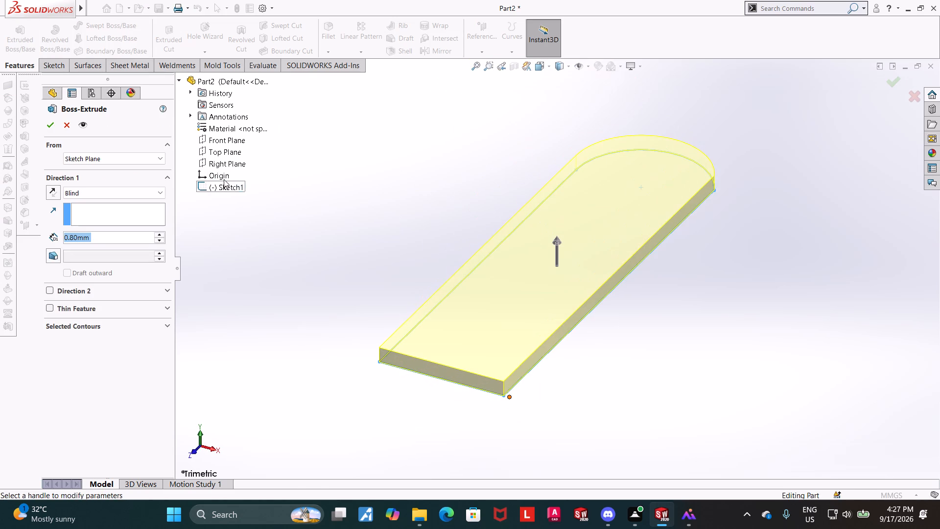
pyautogui.click(47, 120)
pyautogui.click(782, 289)
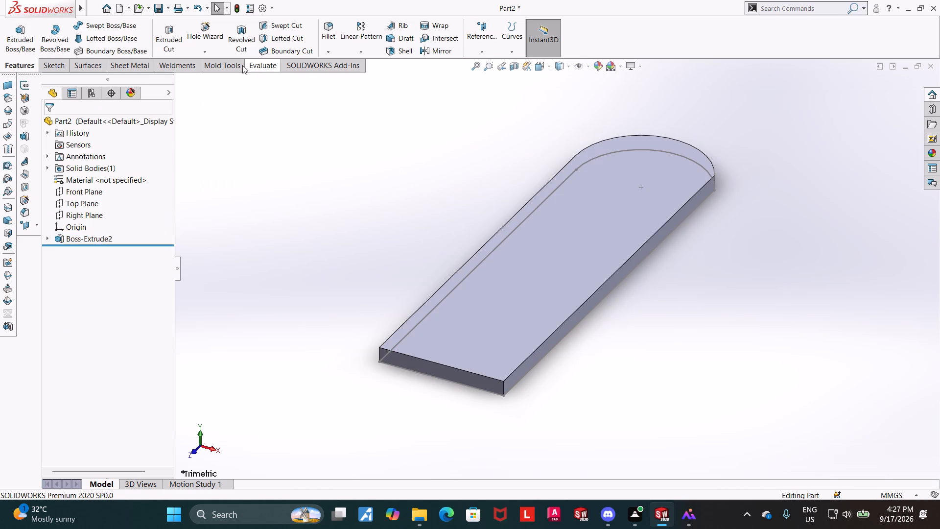
# Chamfer the top long edge nearest the origin with asymmetric offset-face distances of 0.8 mm down the side and 1.2 mm across the top.
pyautogui.click(334, 51)
pyautogui.click(338, 76)
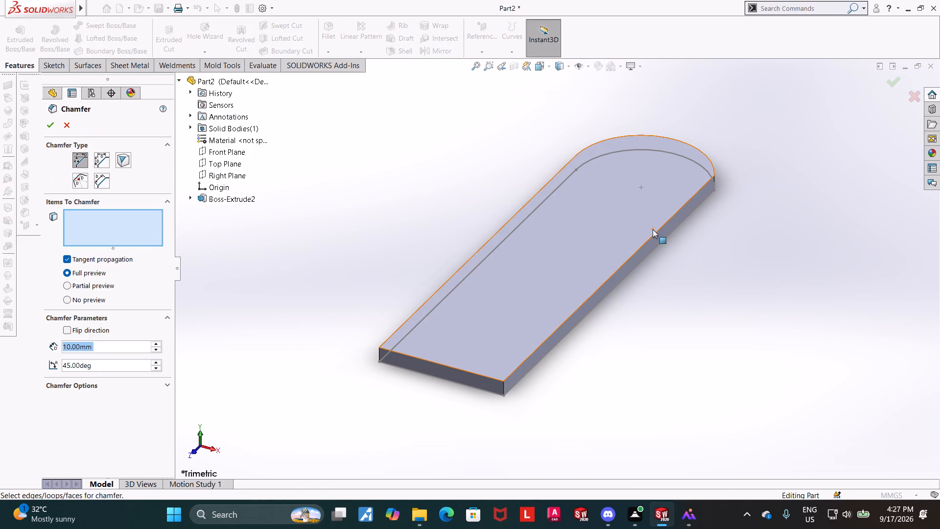
pyautogui.click(654, 233)
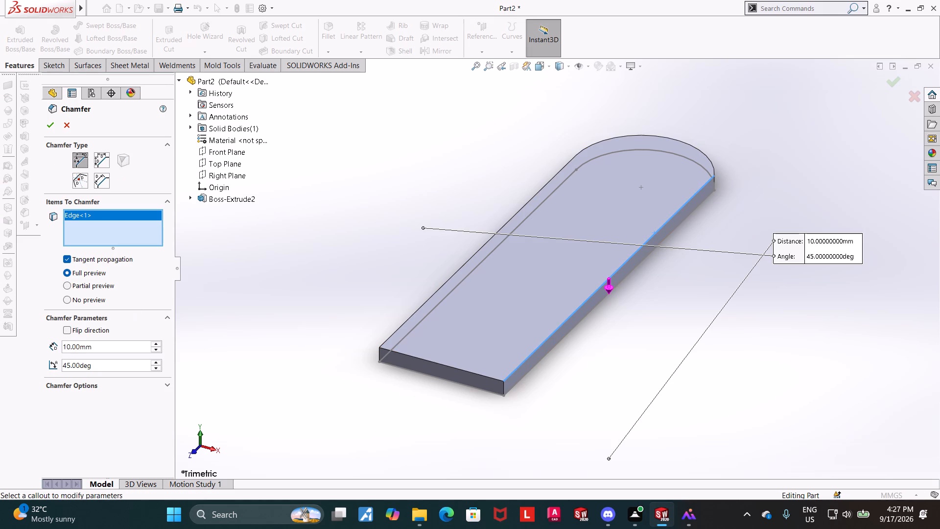
pyautogui.click(99, 160)
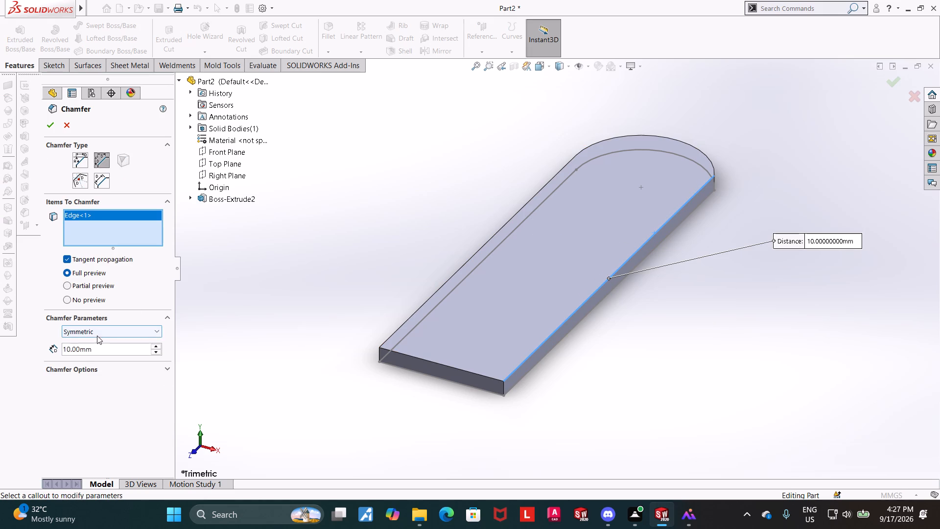
pyautogui.click(97, 335)
pyautogui.click(83, 352)
pyautogui.press('8')
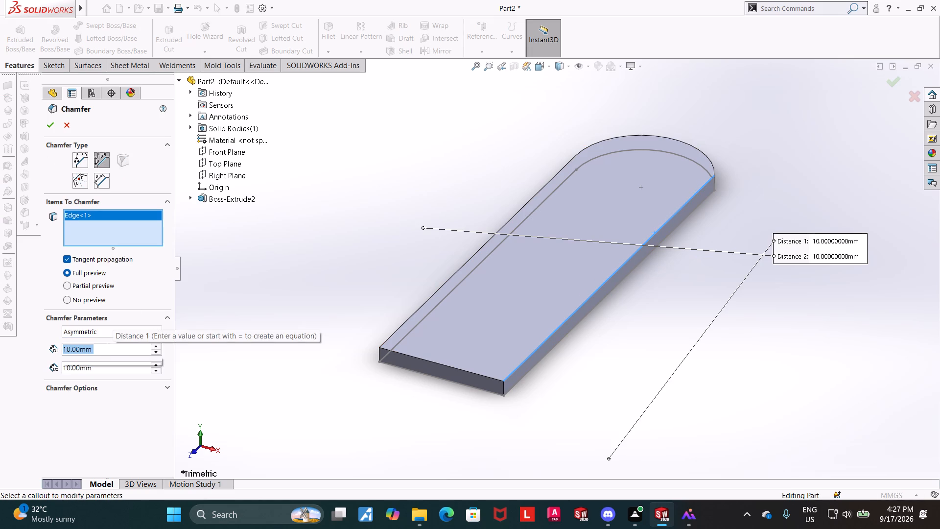
pyautogui.press('Return')
pyautogui.moveTo(109, 367); pyautogui.dragTo(40, 368)
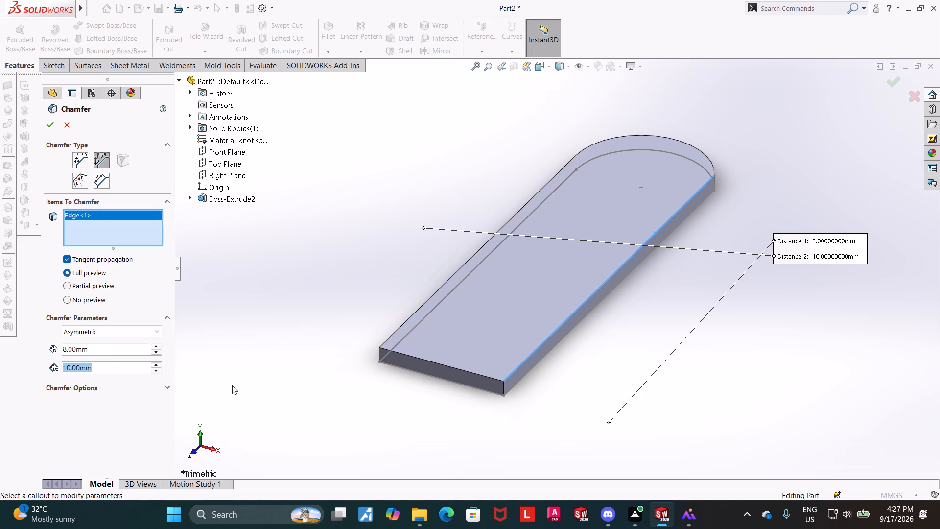
pyautogui.click(102, 352)
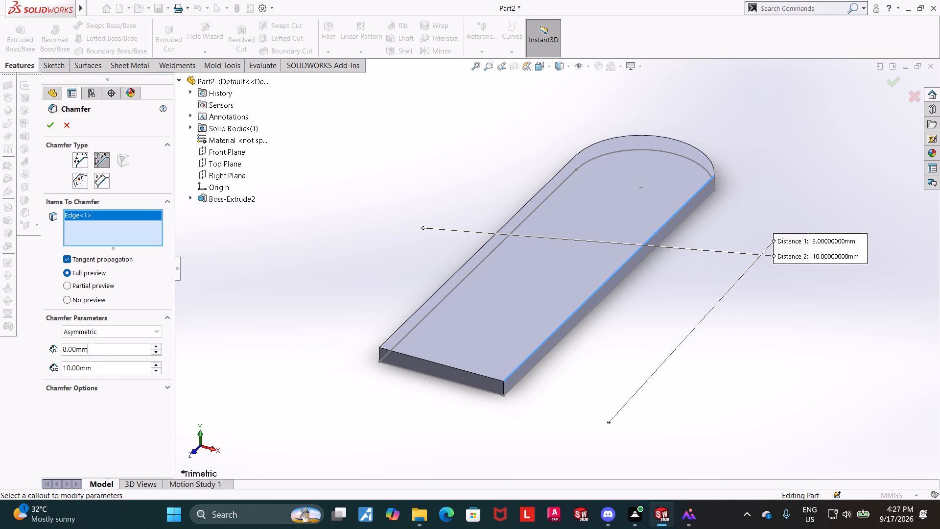
pyautogui.moveTo(104, 348); pyautogui.dragTo(36, 347)
pyautogui.write('0.8')
pyautogui.press('Return')
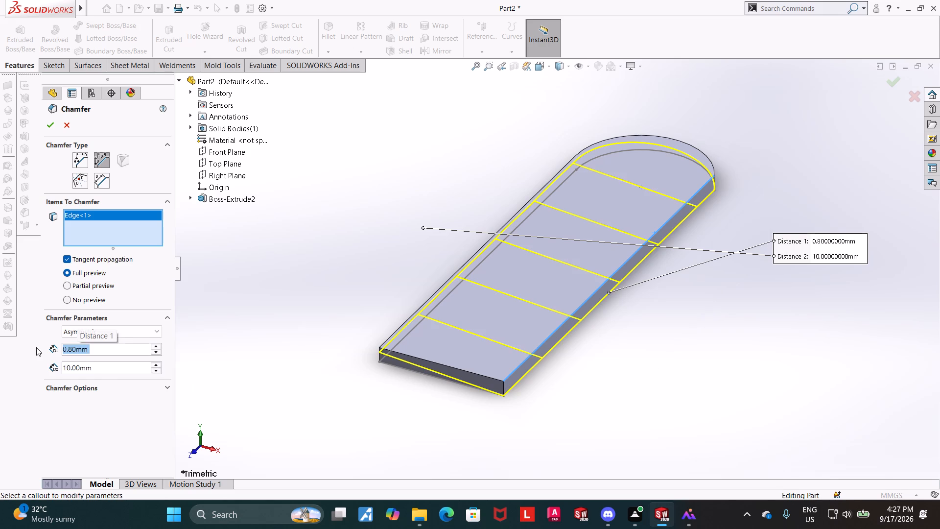
pyautogui.moveTo(99, 365); pyautogui.dragTo(20, 368)
pyautogui.write('1.2')
pyautogui.press('Return')
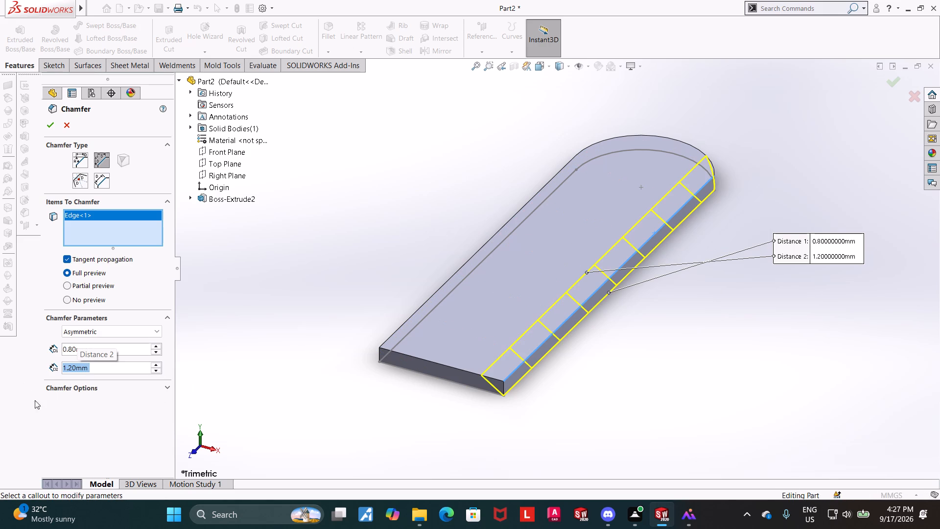
pyautogui.click(52, 128)
pyautogui.click(774, 348)
# Examine the chamfered long edge and the blade's overall shape from several angles.
pyautogui.moveTo(646, 353); pyautogui.dragTo(672, 362, button='middle')
pyautogui.click(676, 361)
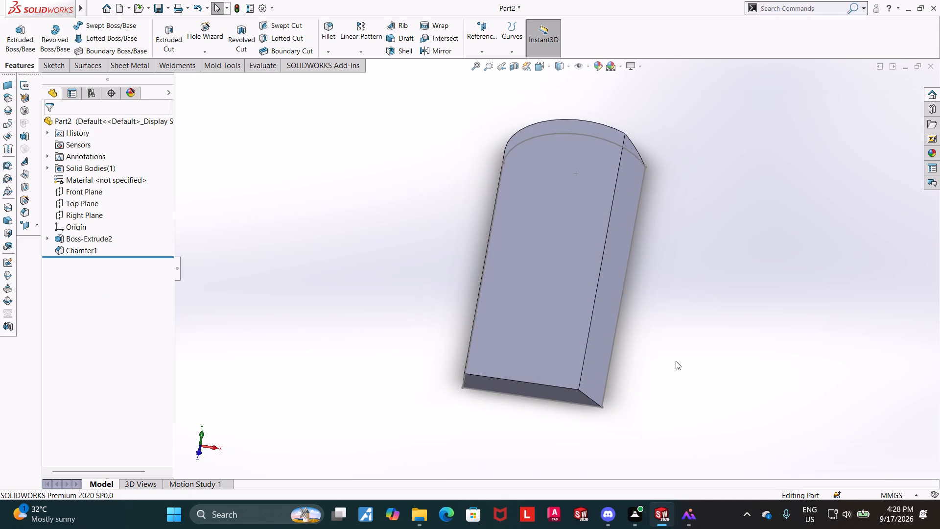
pyautogui.moveTo(689, 332); pyautogui.dragTo(691, 418, button='middle')
pyautogui.scroll(4, 681, 386)
pyautogui.moveTo(642, 325); pyautogui.dragTo(643, 362, button='middle')
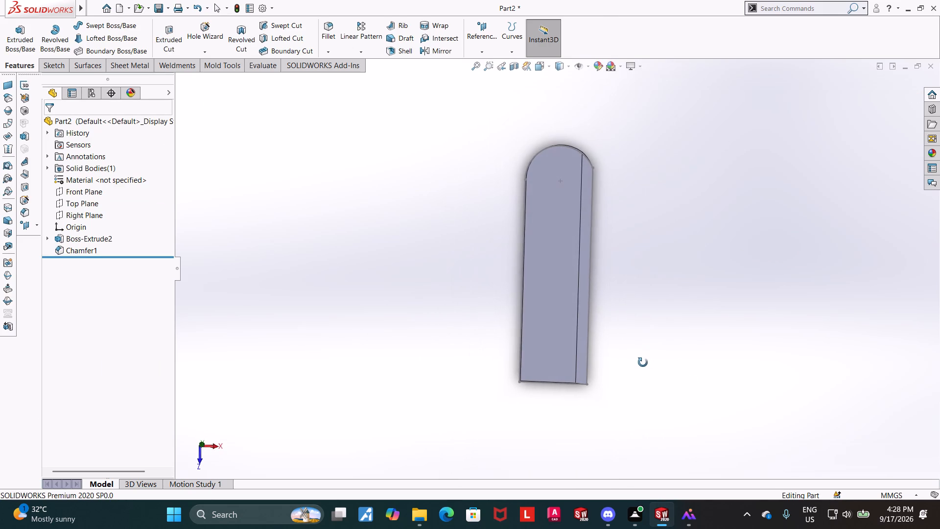
pyautogui.moveTo(643, 362); pyautogui.dragTo(644, 362, button='middle')
pyautogui.moveTo(642, 357); pyautogui.dragTo(646, 177, button='middle')
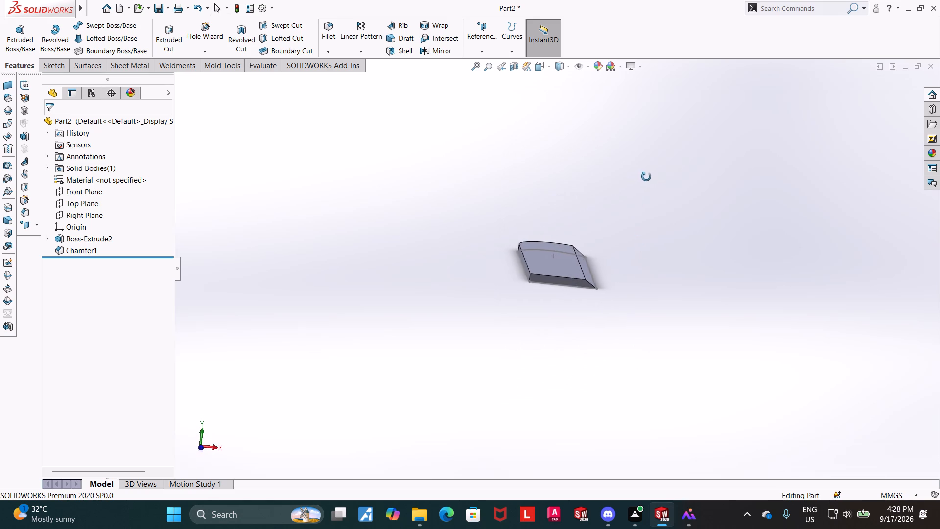
pyautogui.moveTo(646, 177); pyautogui.dragTo(651, 181, button='middle')
pyautogui.moveTo(635, 213); pyautogui.dragTo(646, 270, button='middle')
# View the flat top face squarely and specify an ANSI Metric dowel hole, size Ø2.5, with a custom diameter of 2.8 mm.
pyautogui.click(559, 269)
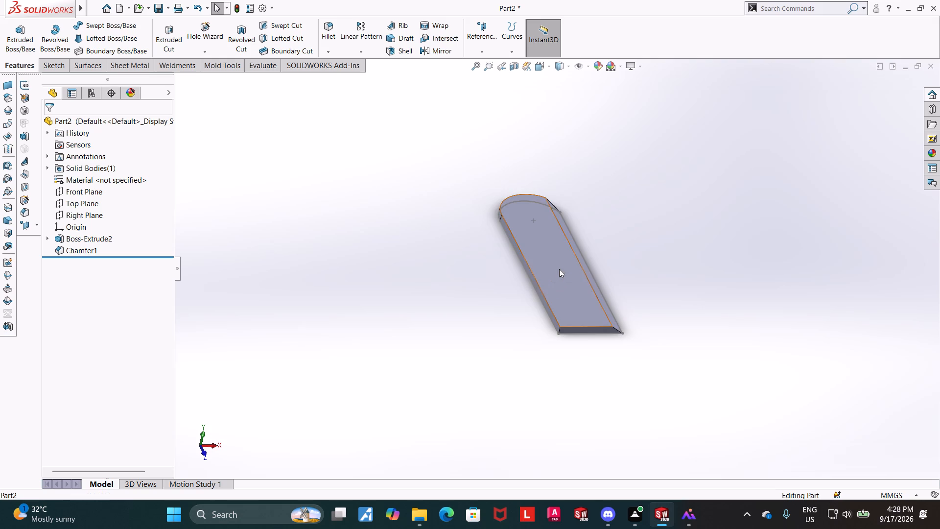
pyautogui.click(644, 241)
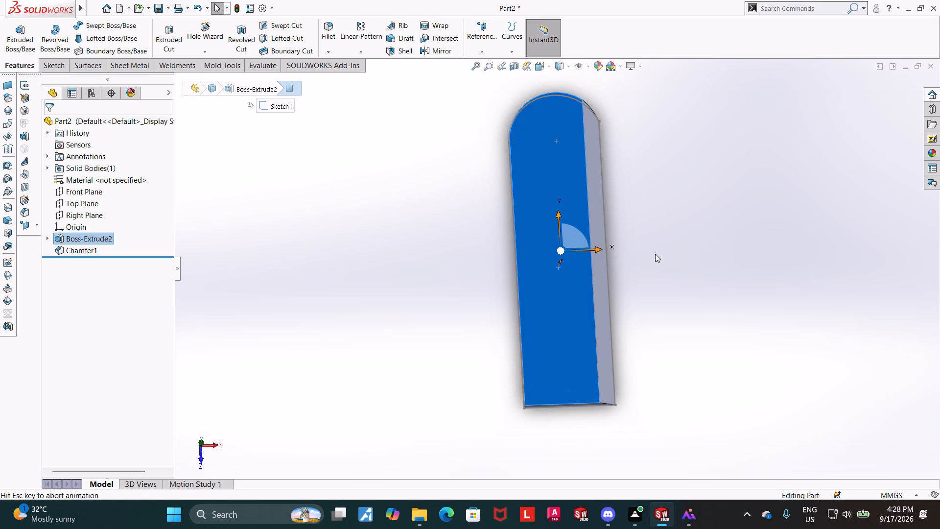
pyautogui.doubleClick(744, 277)
pyautogui.click(213, 43)
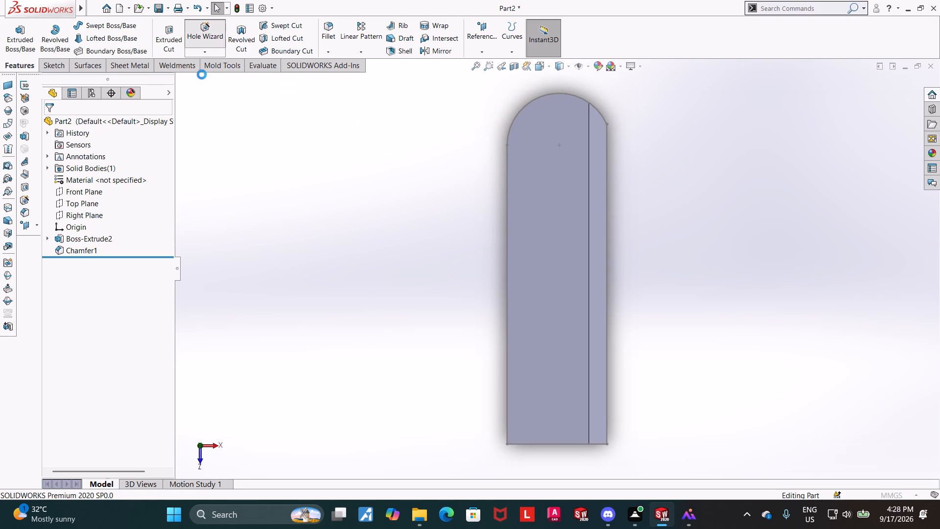
pyautogui.click(118, 225)
pyautogui.click(116, 231)
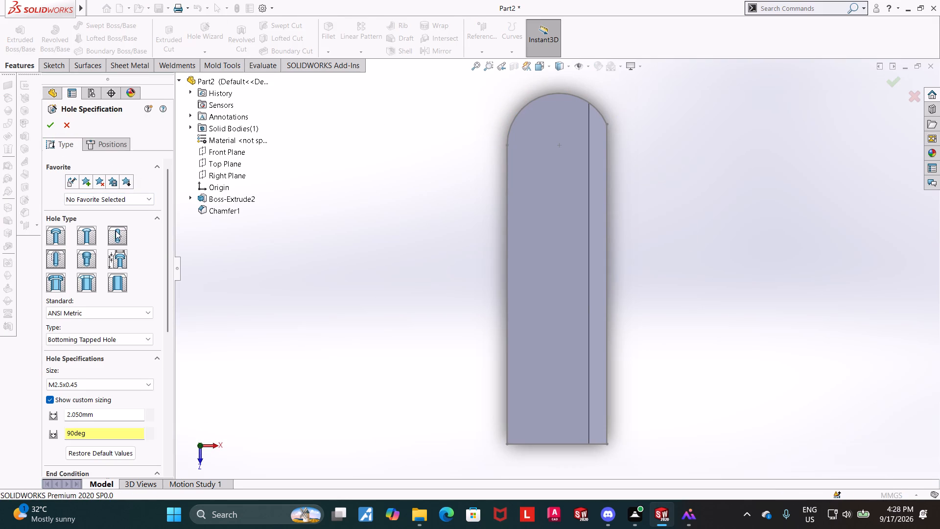
pyautogui.click(379, 234)
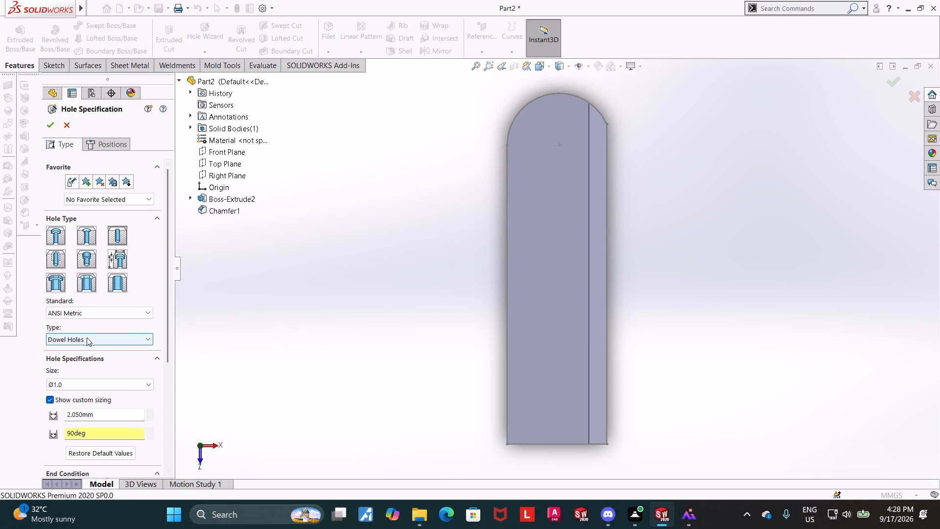
pyautogui.click(68, 384)
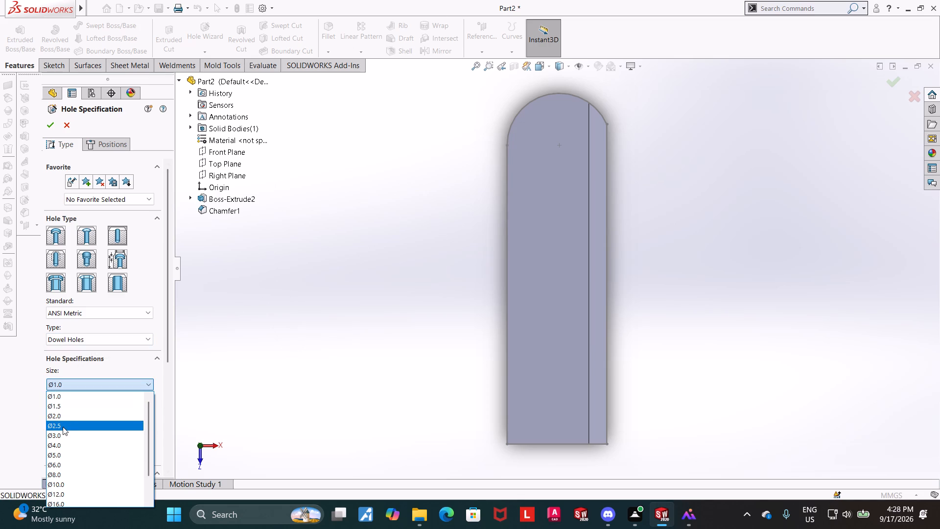
pyautogui.click(63, 427)
pyautogui.click(110, 416)
pyautogui.moveTo(102, 415); pyautogui.dragTo(33, 413)
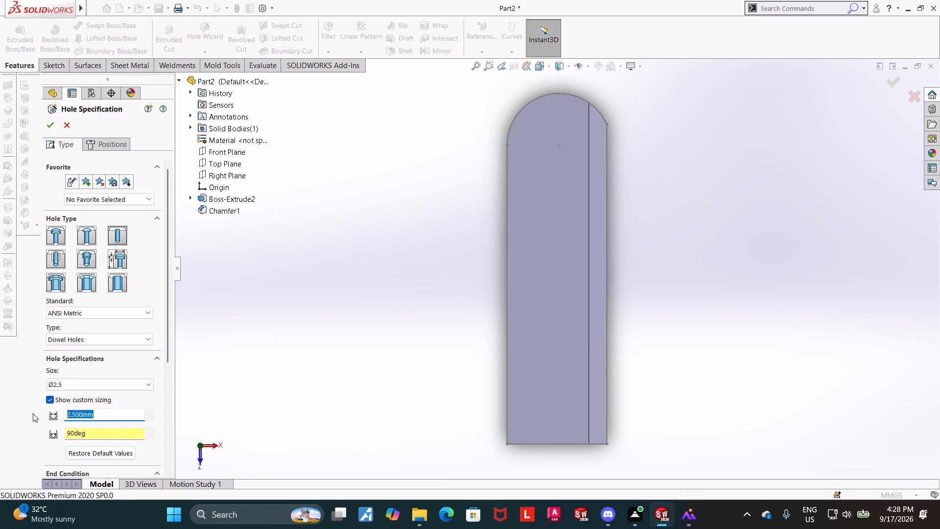
pyautogui.write('2.')
pyautogui.press('8')
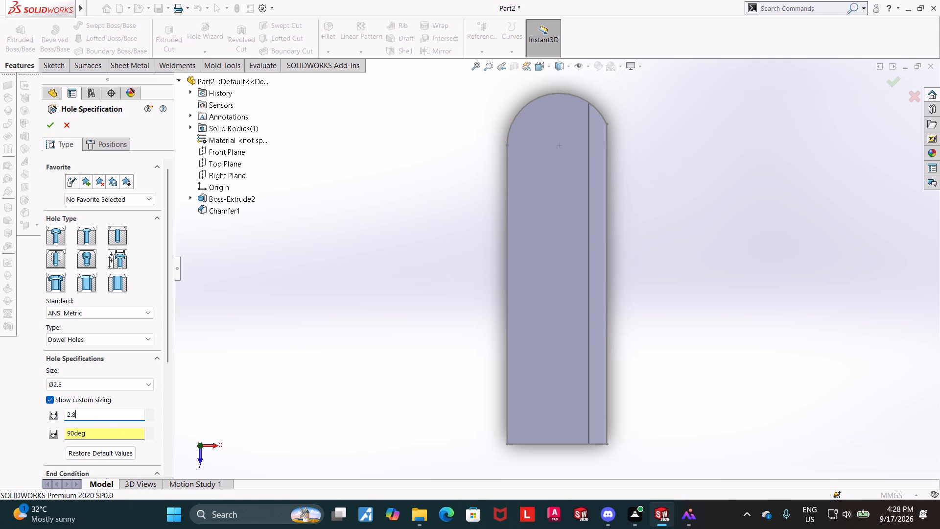
pyautogui.press('Return')
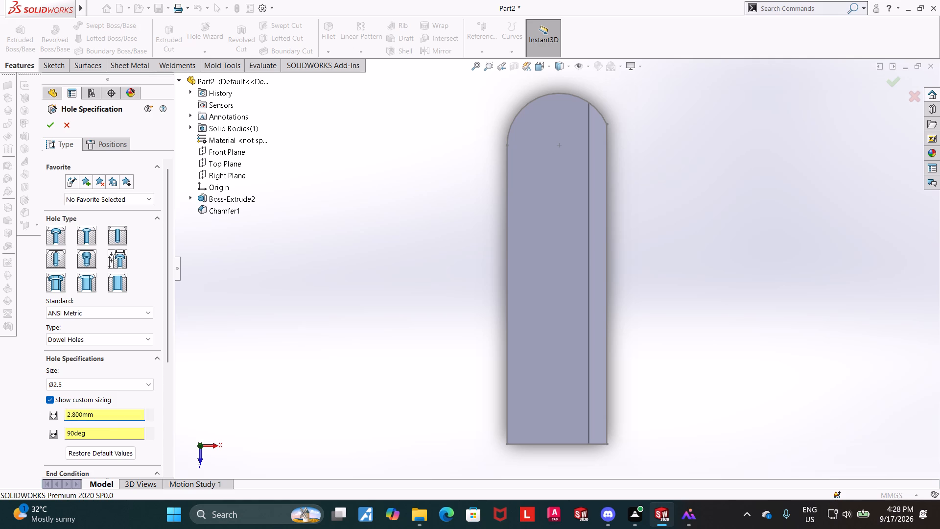
pyautogui.scroll(-1, 146, 405)
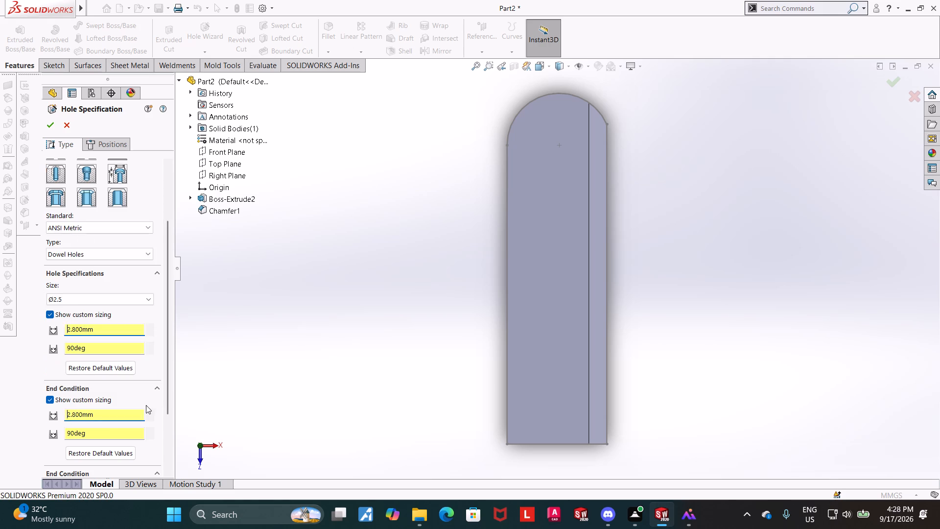
pyautogui.scroll(-1, 162, 396)
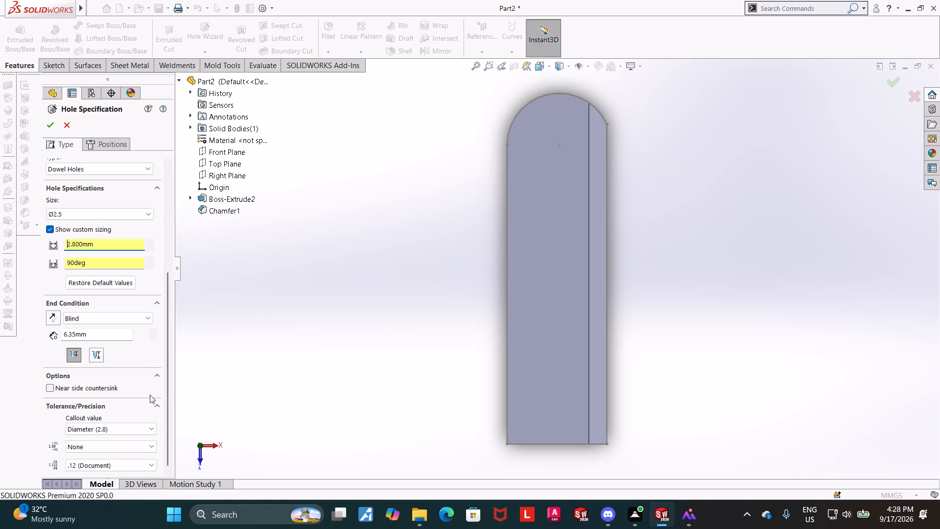
# Place the hole on the blade's flat top face and dimension its centre 2.7 mm from the unchamfered long edge.
pyautogui.moveTo(390, 324); pyautogui.dragTo(391, 248, button='middle')
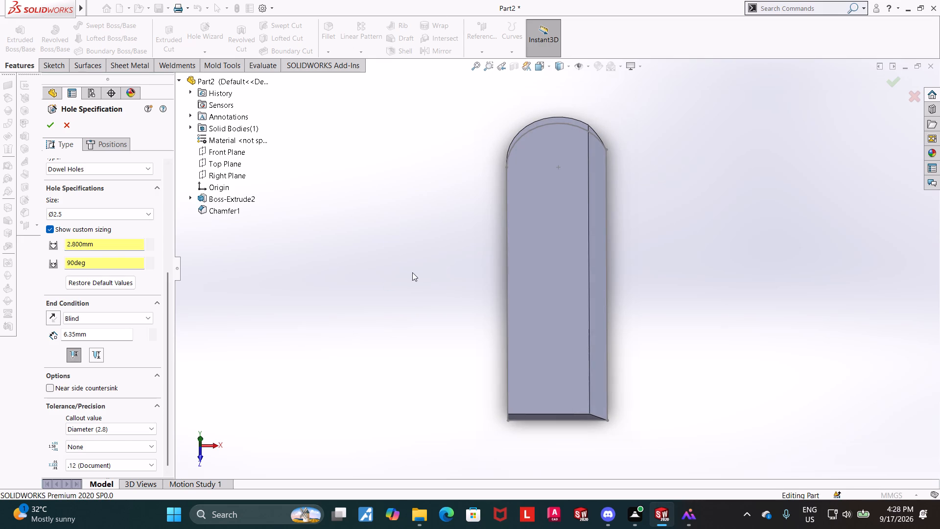
pyautogui.click(122, 140)
pyautogui.click(104, 244)
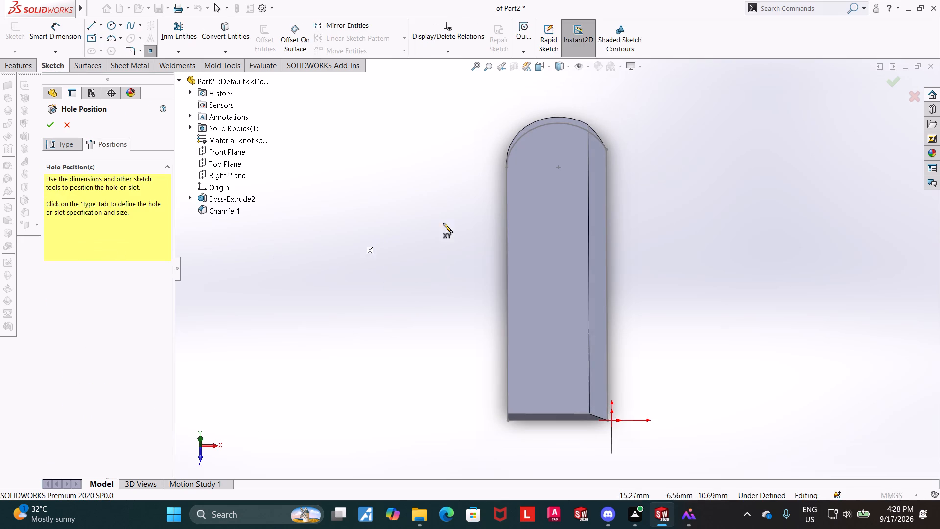
pyautogui.click(555, 231)
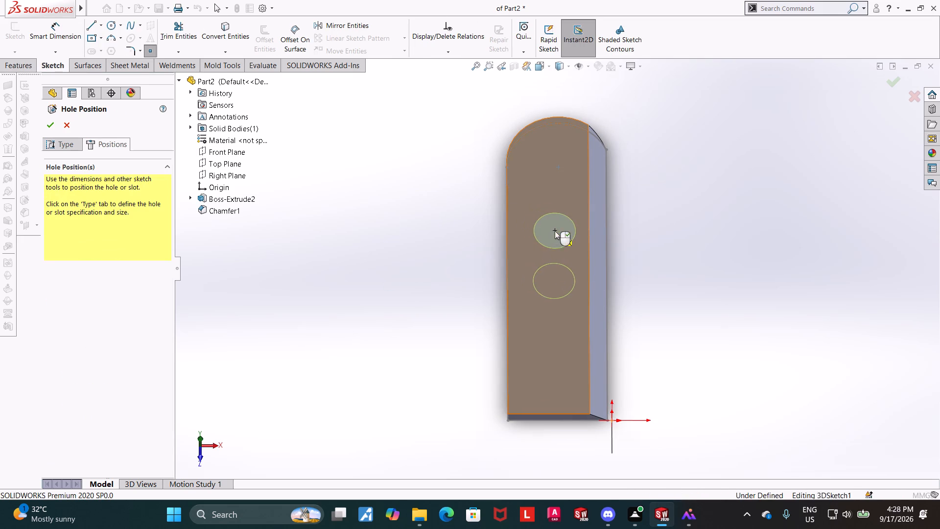
pyautogui.press('Escape')
pyautogui.click(61, 30)
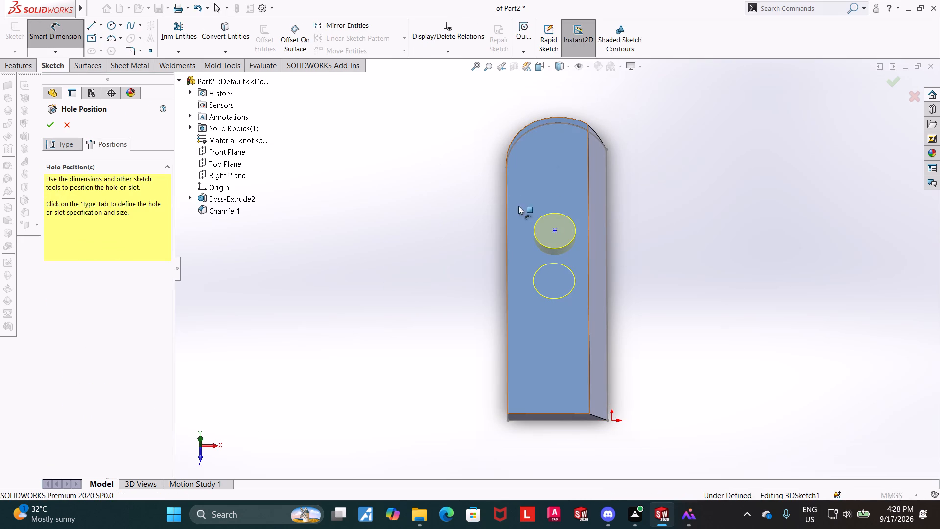
pyautogui.click(557, 232)
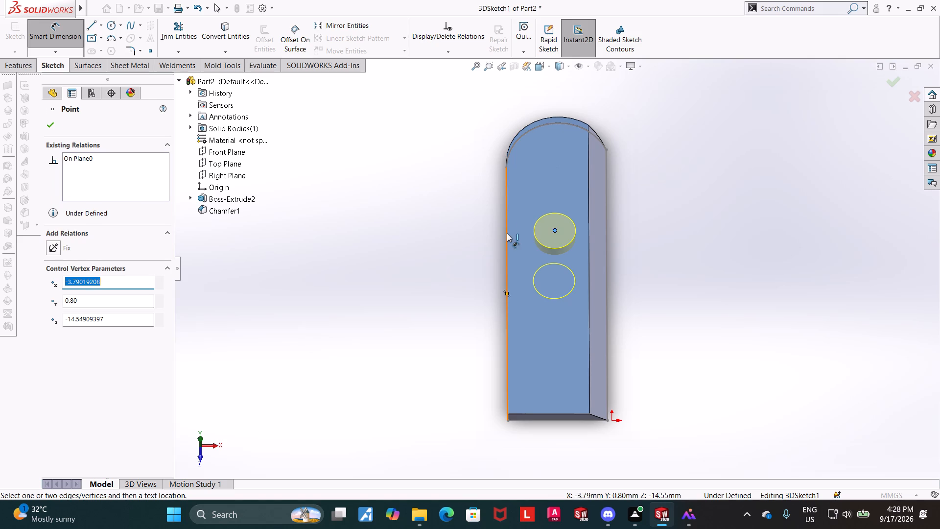
pyautogui.click(507, 233)
pyautogui.moveTo(540, 190); pyautogui.dragTo(547, 262, button='middle')
pyautogui.click(540, 188)
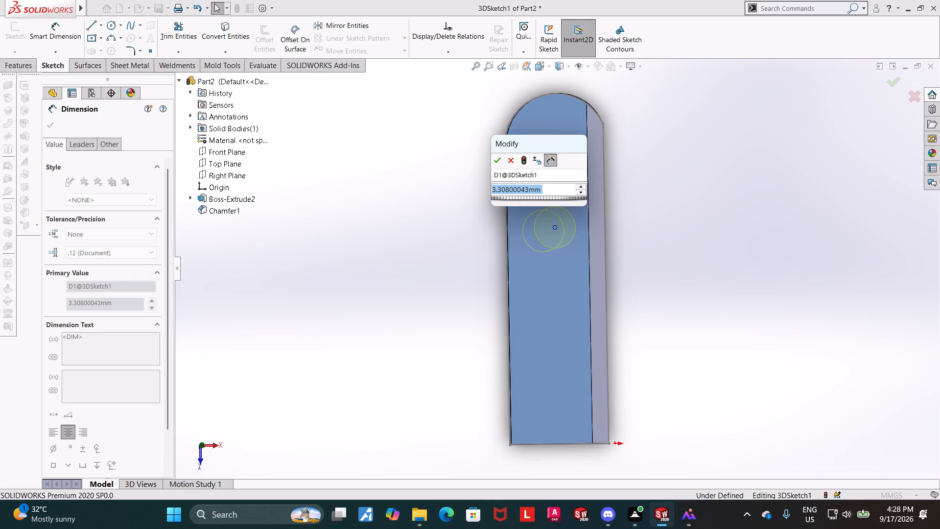
pyautogui.write('2.7')
pyautogui.press('Return')
pyautogui.press('Escape')
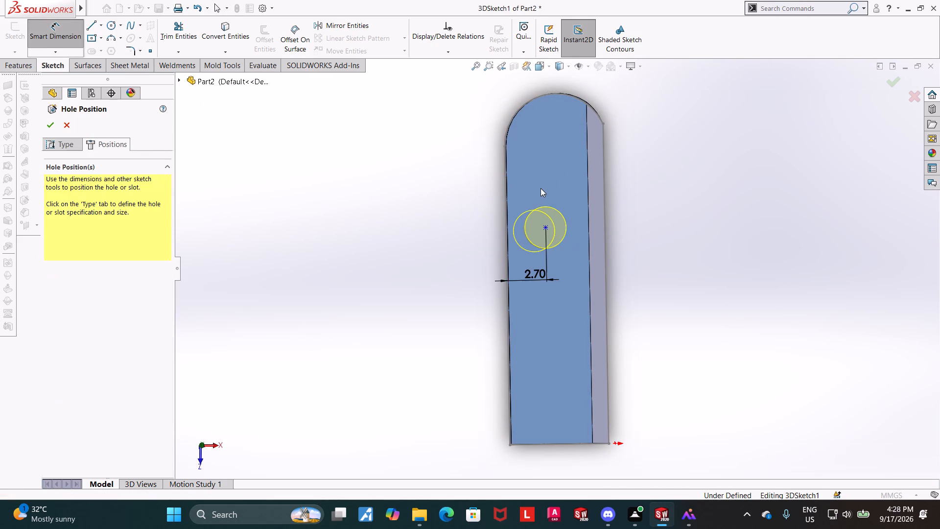
pyautogui.press('Escape')
# Dimension the hole centre 11.4 mm from the blade's straight short end and complete the hole.
pyautogui.click(36, 31)
pyautogui.click(543, 227)
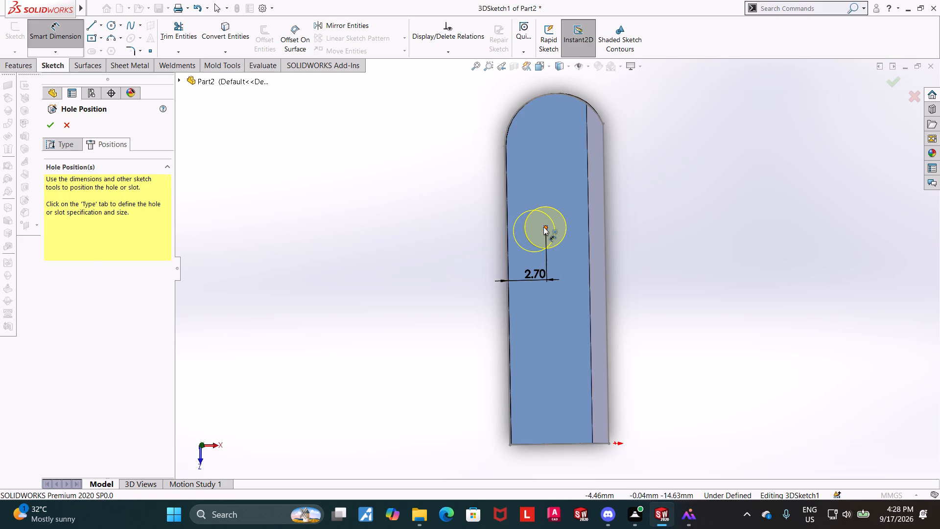
pyautogui.click(577, 444)
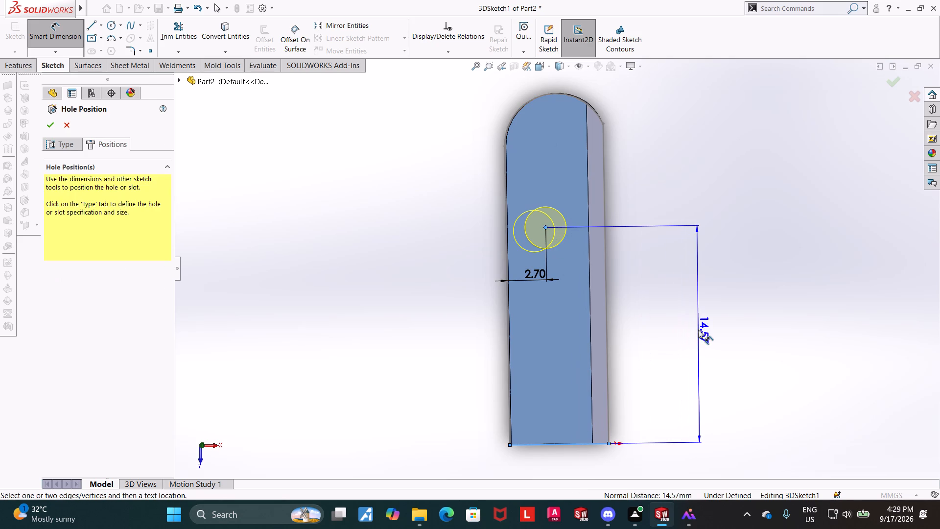
pyautogui.click(698, 330)
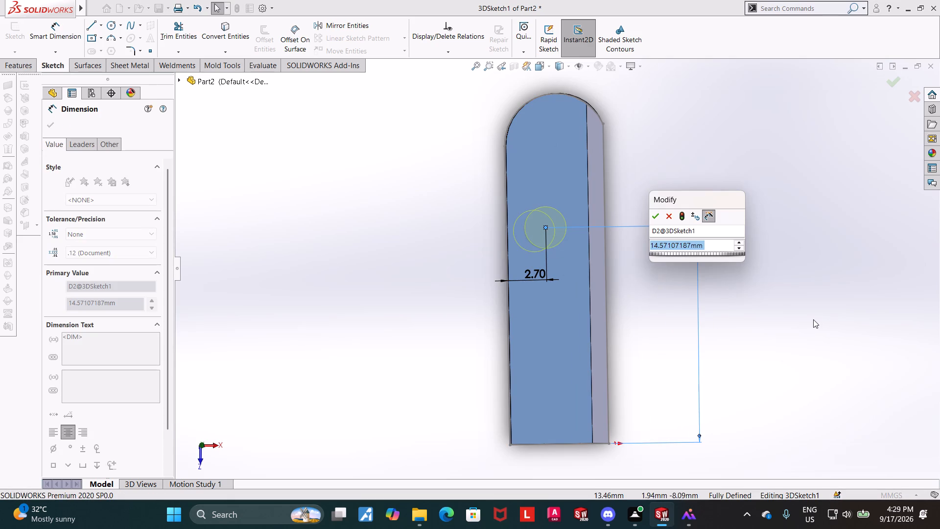
pyautogui.write('11.4')
pyautogui.press('Return')
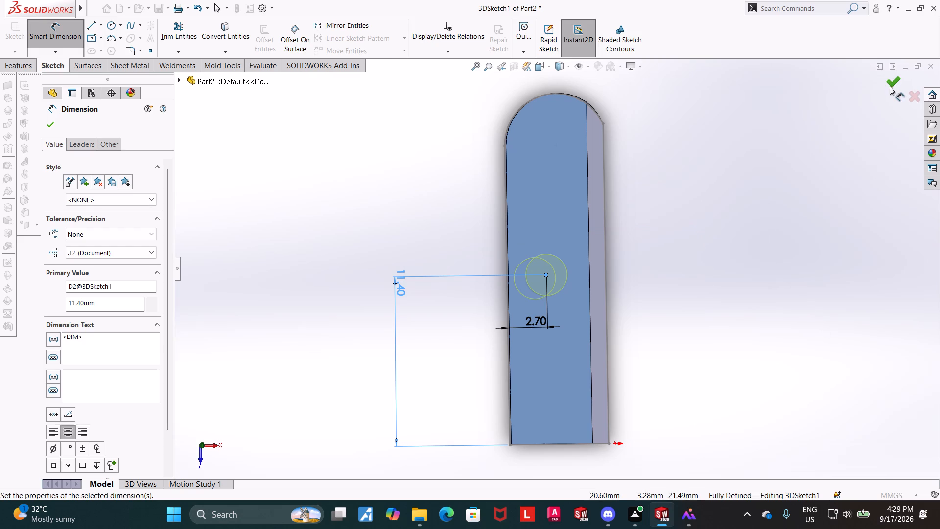
pyautogui.click(890, 85)
# Save the part in Downloads as "sharpener blade".
pyautogui.moveTo(710, 216); pyautogui.dragTo(701, 177, button='middle')
pyautogui.click(706, 193)
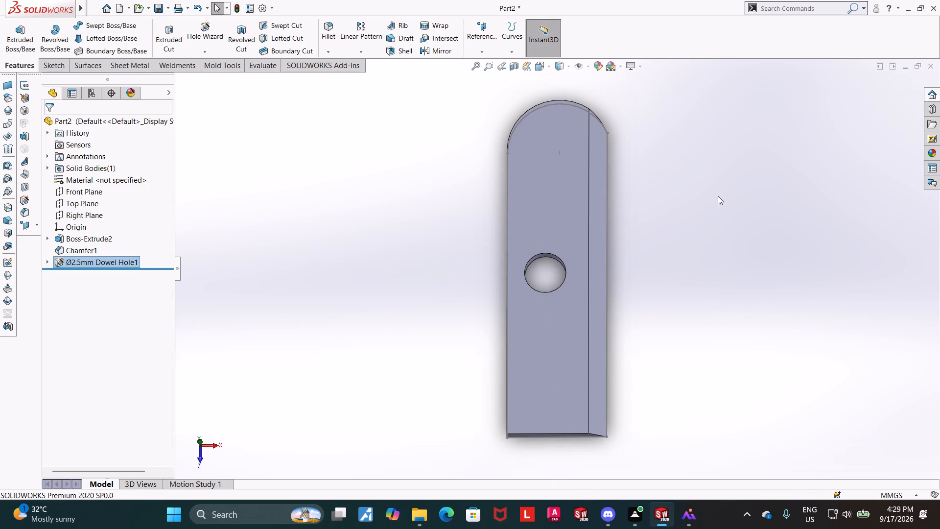
pyautogui.moveTo(719, 196); pyautogui.dragTo(707, 153, button='middle')
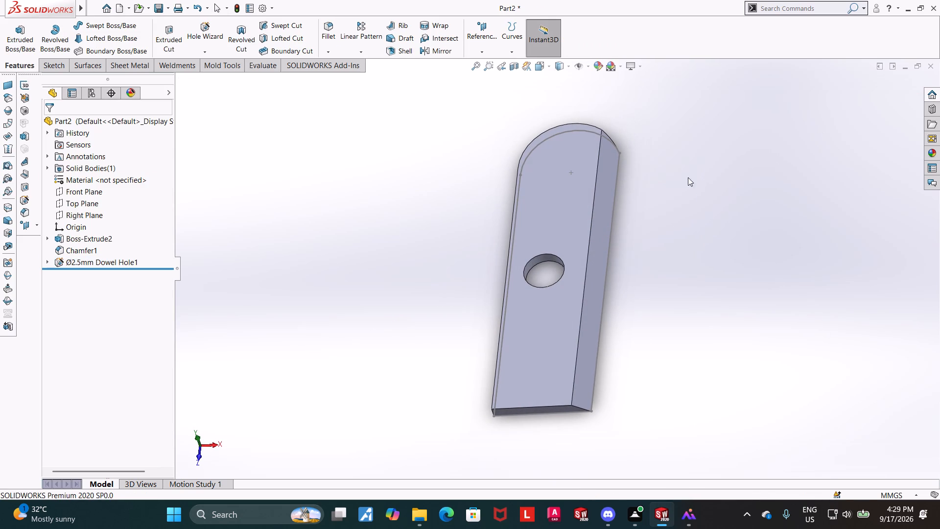
pyautogui.moveTo(396, 213); pyautogui.dragTo(406, 207, button='middle')
pyautogui.click(404, 212)
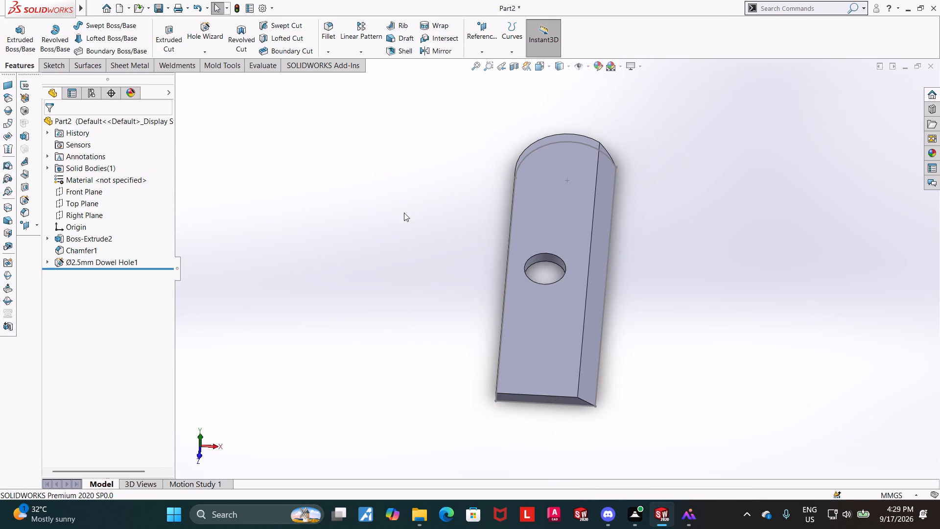
pyautogui.click(108, 132)
pyautogui.write('sharper')
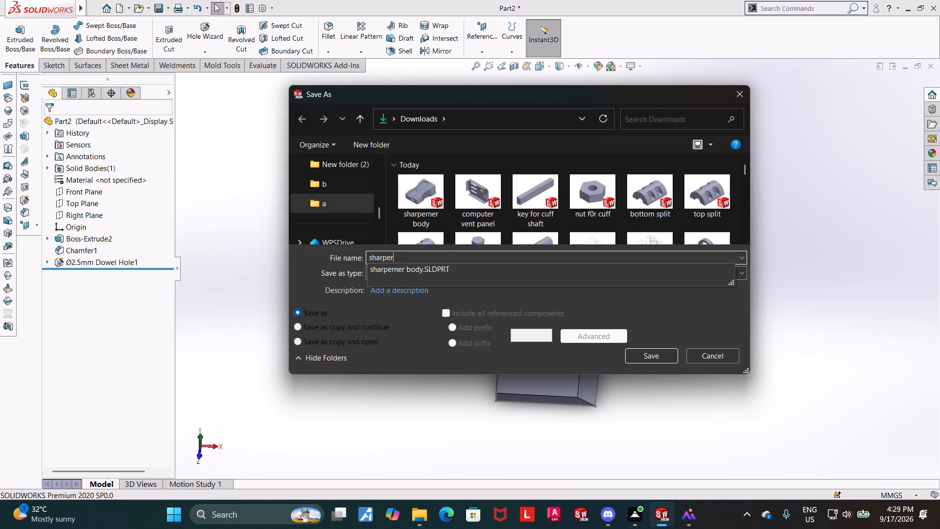
pyautogui.press('BackSpace')
pyautogui.write('ner blade')
pyautogui.click(640, 354)
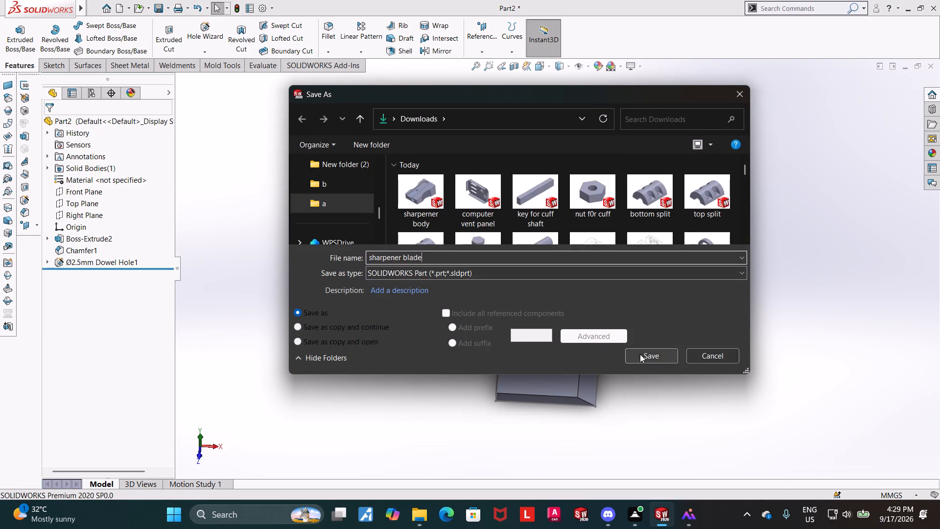
# Examine the saved blade's hole, chamfer and thin profile from several angles.
pyautogui.moveTo(654, 342); pyautogui.dragTo(655, 367, button='middle')
pyautogui.click(655, 372)
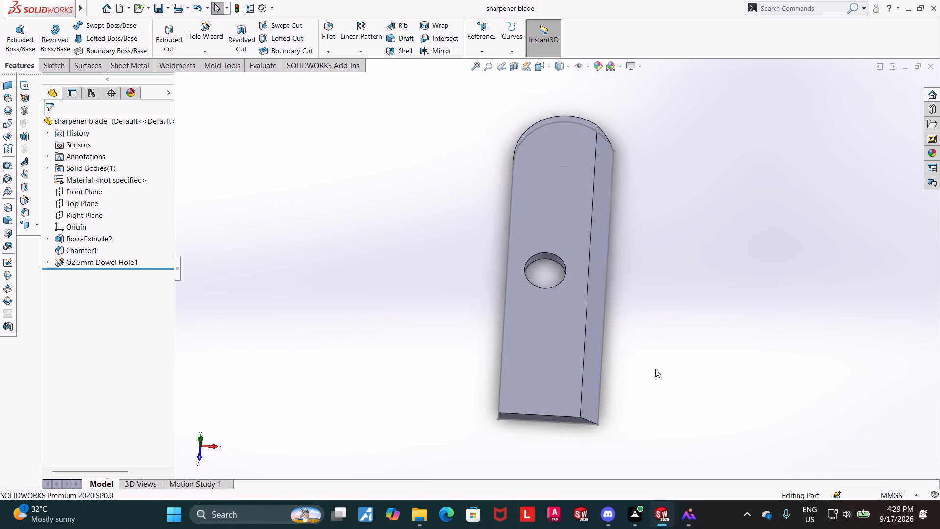
pyautogui.moveTo(676, 311); pyautogui.dragTo(677, 387, button='middle')
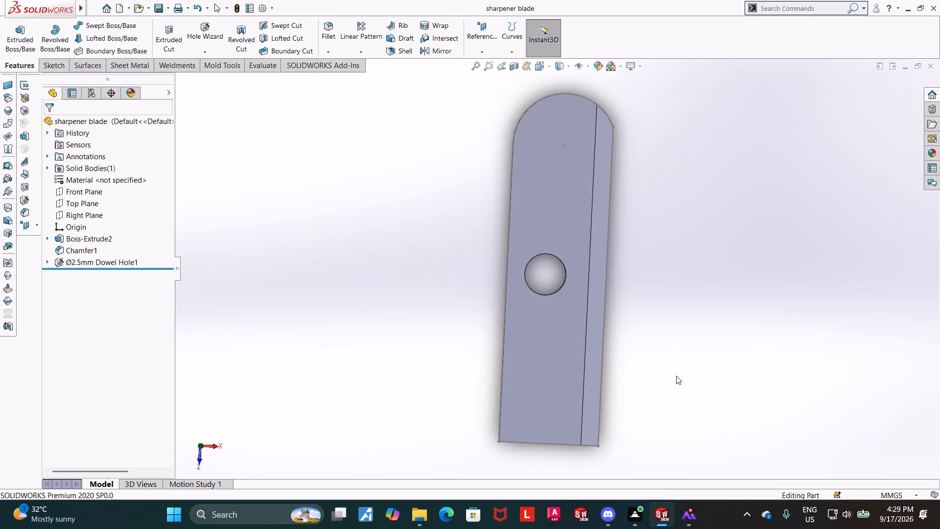
pyautogui.moveTo(671, 355); pyautogui.dragTo(658, 282, button='middle')
pyautogui.moveTo(711, 308); pyautogui.dragTo(688, 320, button='middle')
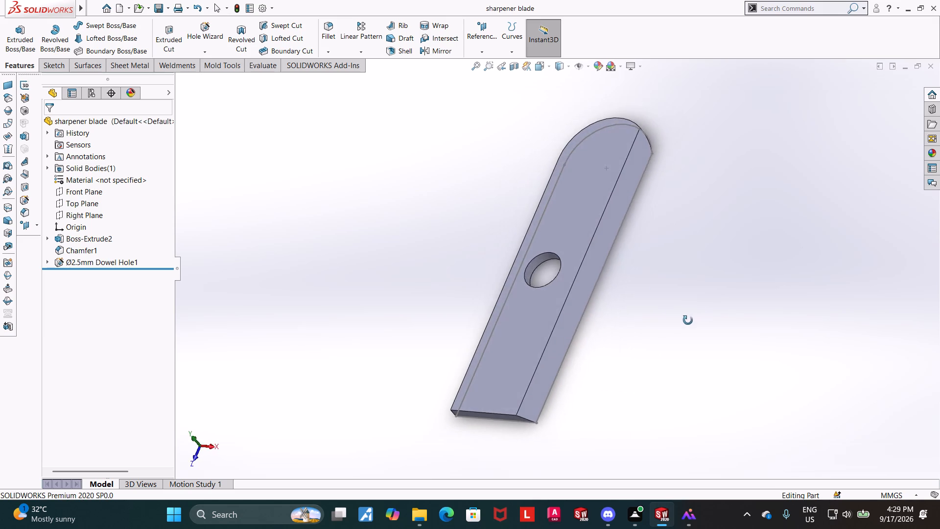
pyautogui.moveTo(688, 320); pyautogui.dragTo(611, 364, button='middle')
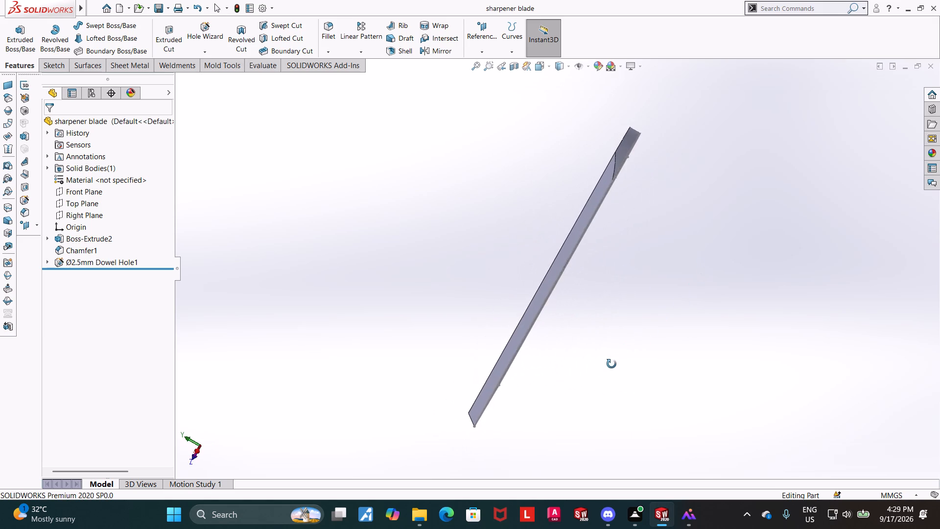
pyautogui.moveTo(611, 364); pyautogui.dragTo(689, 295, button='middle')
pyautogui.click(699, 298)
pyautogui.moveTo(686, 293); pyautogui.dragTo(703, 284, button='middle')
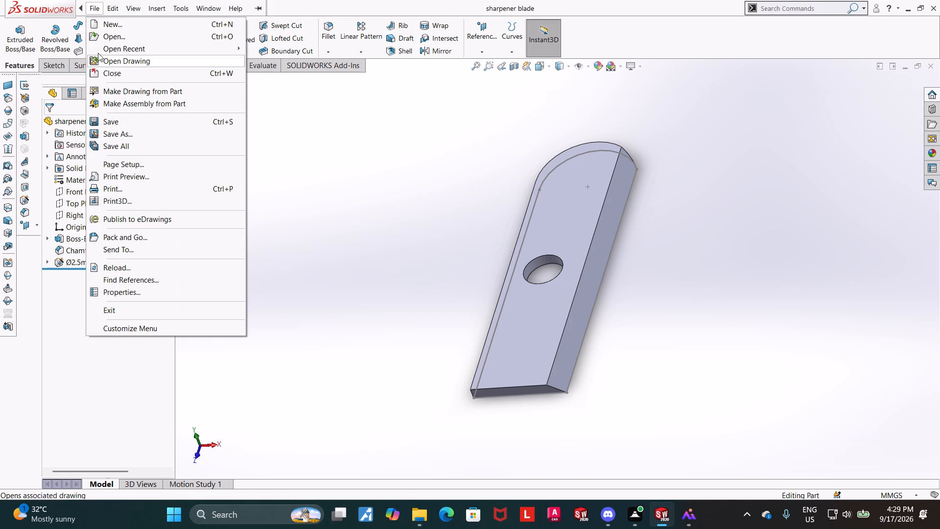
# Create a new assembly and place the sharpener body as its first component.
pyautogui.click(110, 25)
pyautogui.doubleClick(348, 253)
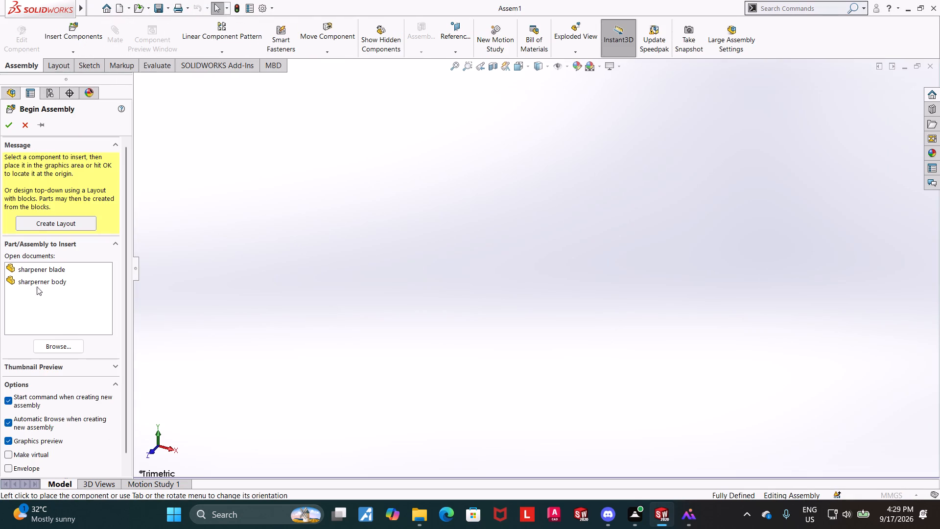
pyautogui.click(47, 281)
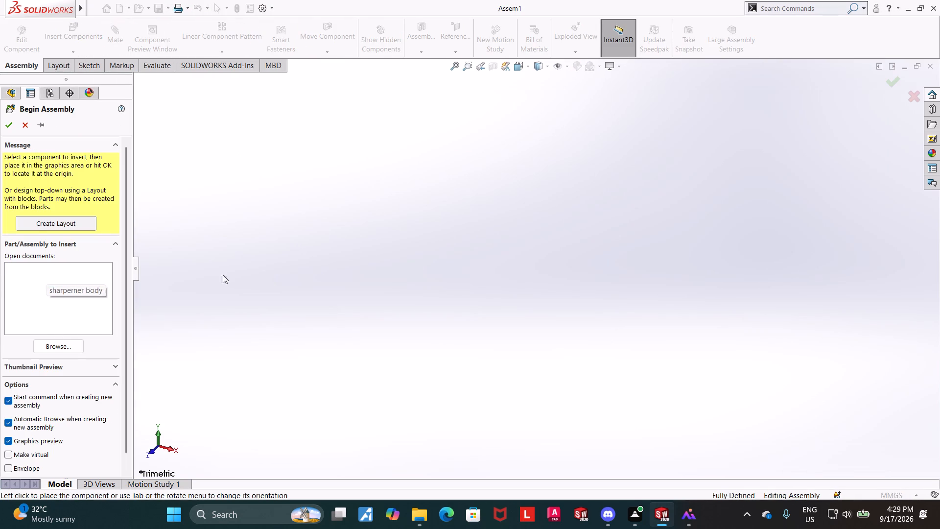
pyautogui.click(546, 287)
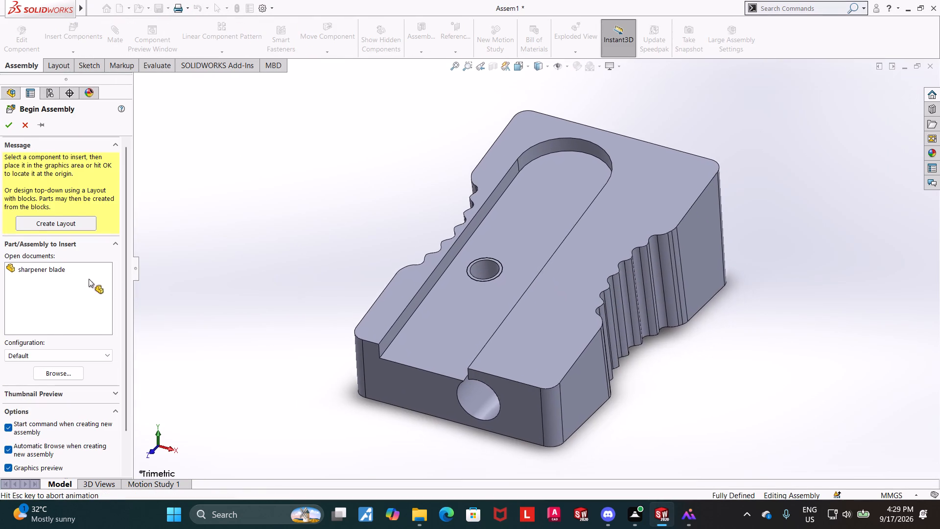
# Insert the sharpener blade into the assembly, placing it freely beside the body.
pyautogui.click(90, 35)
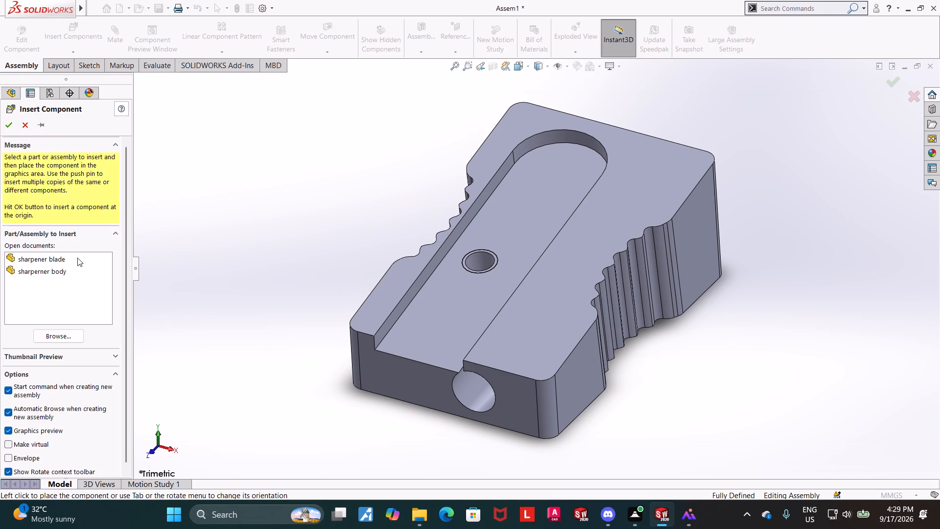
pyautogui.click(51, 261)
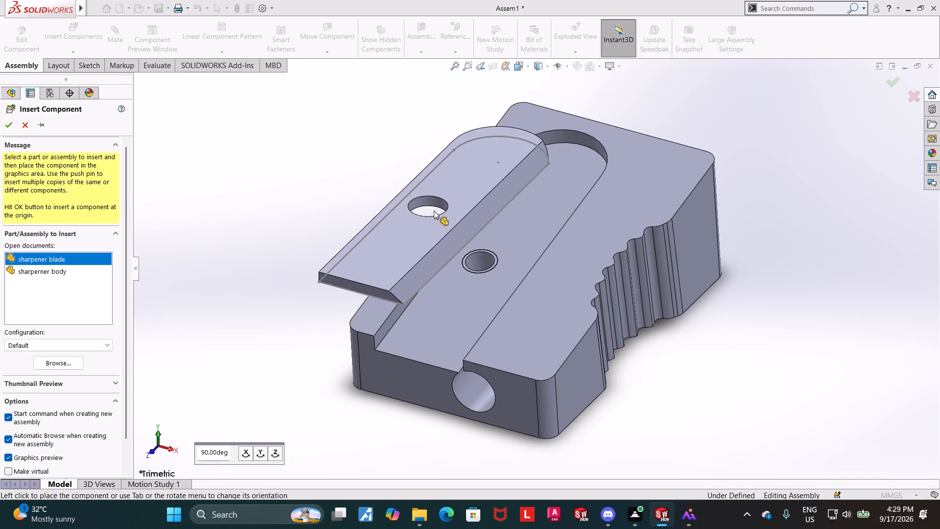
pyautogui.click(341, 188)
# Add a concentric mate between the blade's hole and the screw hole in the body's recess.
pyautogui.scroll(2, 661, 265)
pyautogui.moveTo(713, 314); pyautogui.dragTo(725, 314, button='middle')
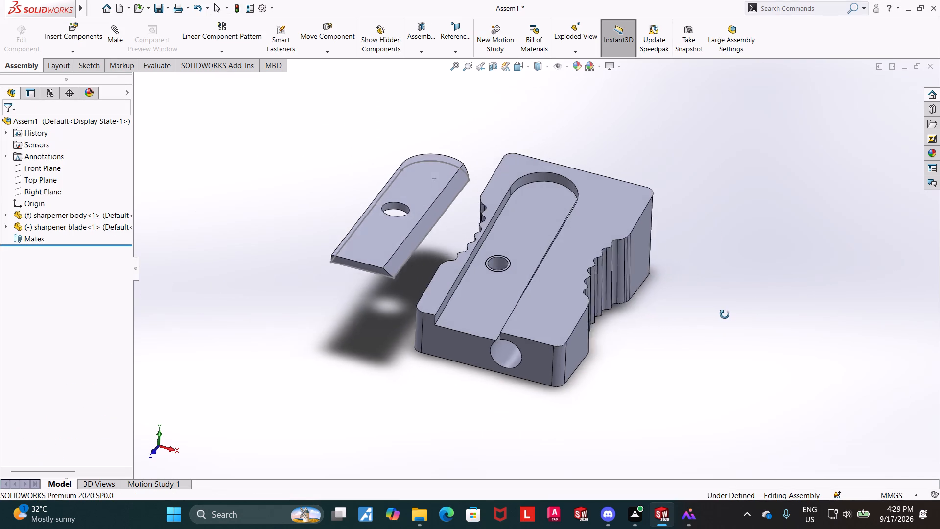
pyautogui.moveTo(725, 314); pyautogui.dragTo(736, 364, button='middle')
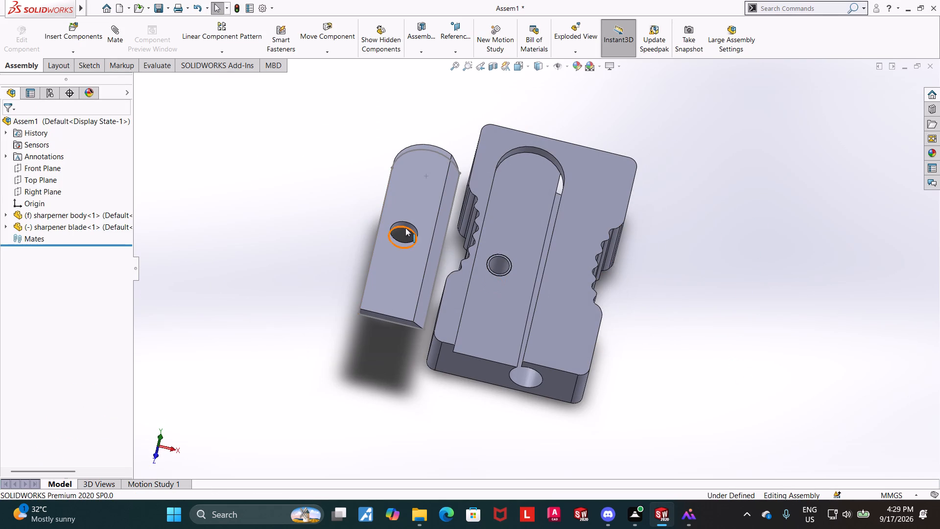
pyautogui.click(406, 226)
pyautogui.keyDown('ctrl'); pyautogui.click(500, 262); pyautogui.keyUp('ctrl')
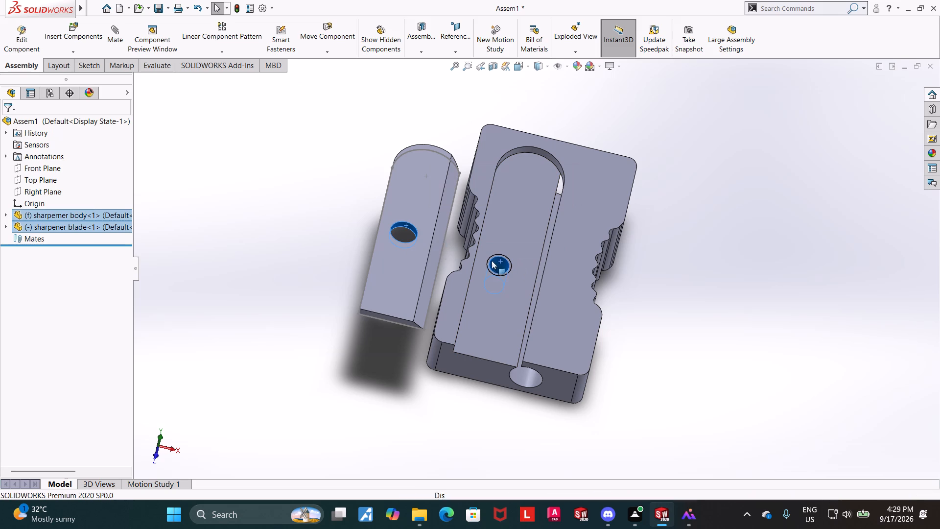
pyautogui.click(112, 32)
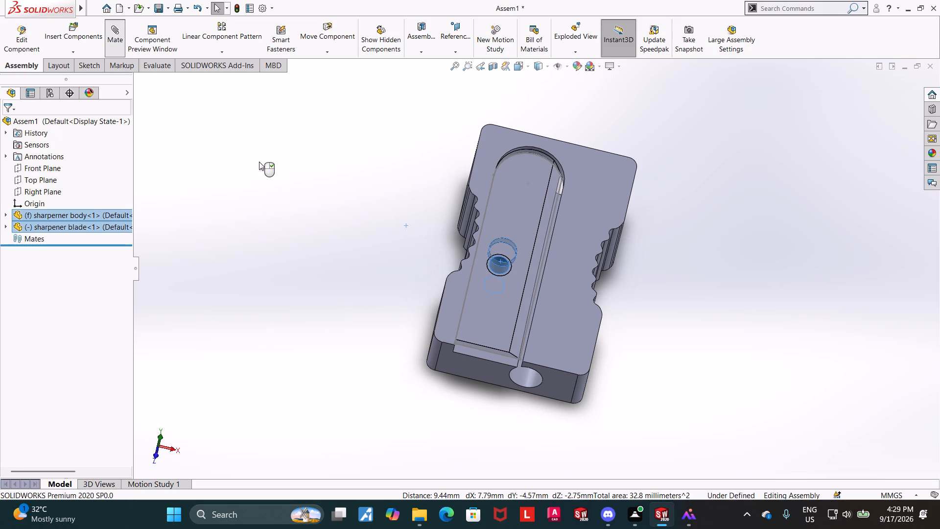
pyautogui.click(11, 121)
pyautogui.click(813, 284)
# Add a coincident mate between the blade's flat underside and the floor of the sharpener body's recess.
pyautogui.moveTo(726, 294); pyautogui.dragTo(718, 247, button='middle')
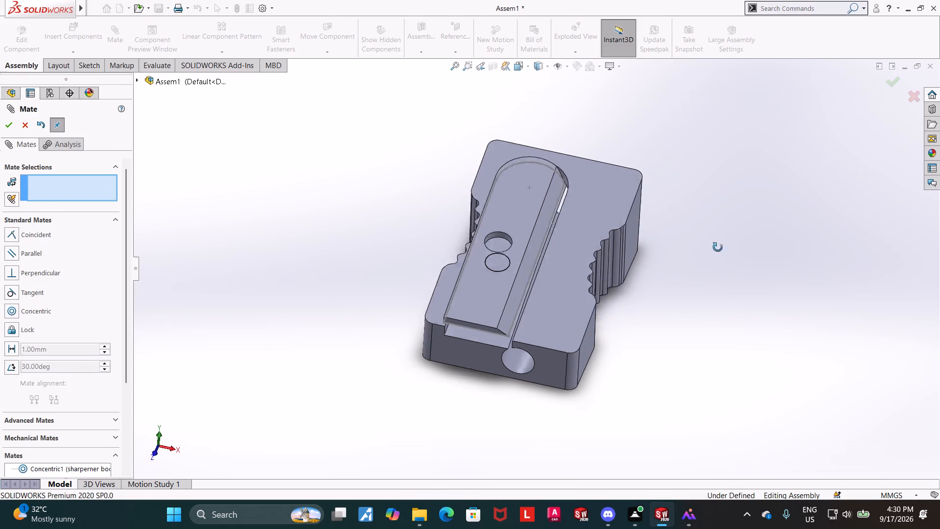
pyautogui.moveTo(718, 247); pyautogui.dragTo(729, 196, button='middle')
pyautogui.moveTo(511, 273); pyautogui.dragTo(530, 202)
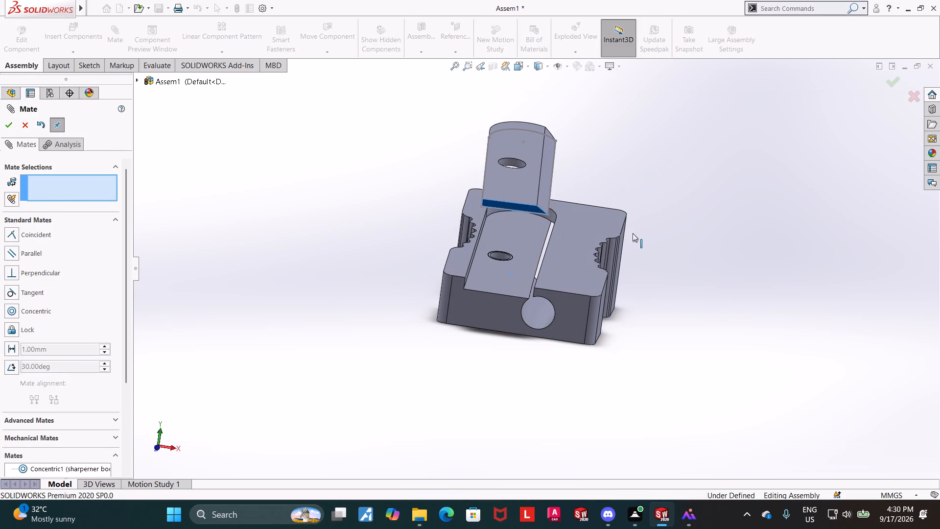
pyautogui.moveTo(746, 305); pyautogui.dragTo(758, 170, button='middle')
pyautogui.click(536, 157)
pyautogui.moveTo(641, 144); pyautogui.dragTo(639, 235, button='middle')
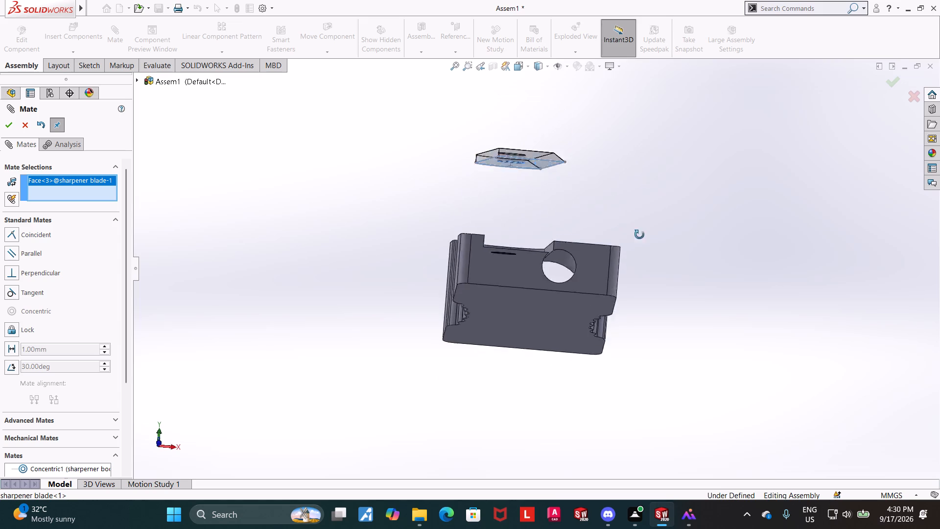
pyautogui.moveTo(639, 235); pyautogui.dragTo(632, 290, button='middle')
pyautogui.keyDown('ctrl'); pyautogui.click(532, 263); pyautogui.keyUp('ctrl')
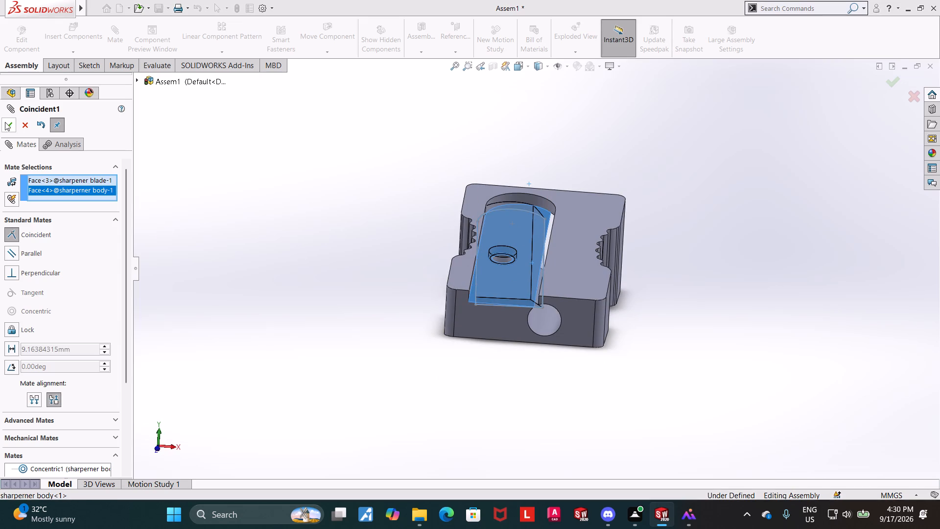
pyautogui.click(5, 122)
# Swing the blade out of the recess and make its straight long side face coincident with the recess's long side wall.
pyautogui.moveTo(704, 295); pyautogui.dragTo(694, 341, button='middle')
pyautogui.moveTo(686, 289); pyautogui.dragTo(695, 313, button='middle')
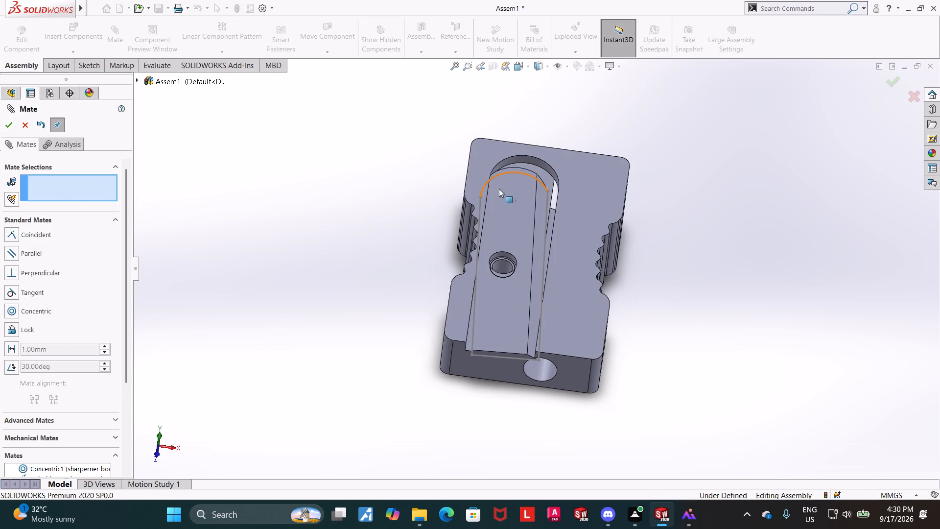
pyautogui.moveTo(510, 194); pyautogui.dragTo(411, 182)
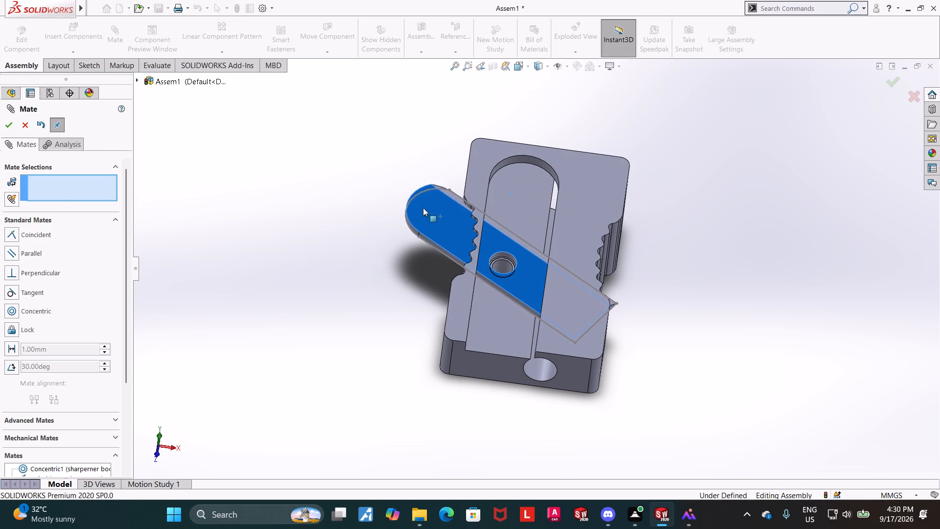
pyautogui.moveTo(331, 313); pyautogui.dragTo(344, 204, button='middle')
pyautogui.scroll(-4, 486, 238)
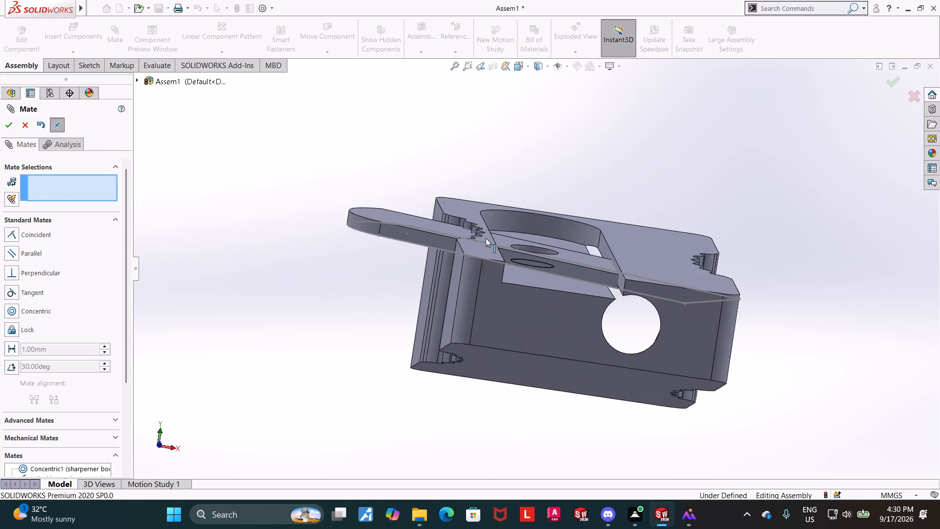
pyautogui.scroll(-2, 486, 238)
pyautogui.click(376, 246)
pyautogui.moveTo(342, 273); pyautogui.dragTo(305, 292, button='middle')
pyautogui.scroll(3, 244, 341)
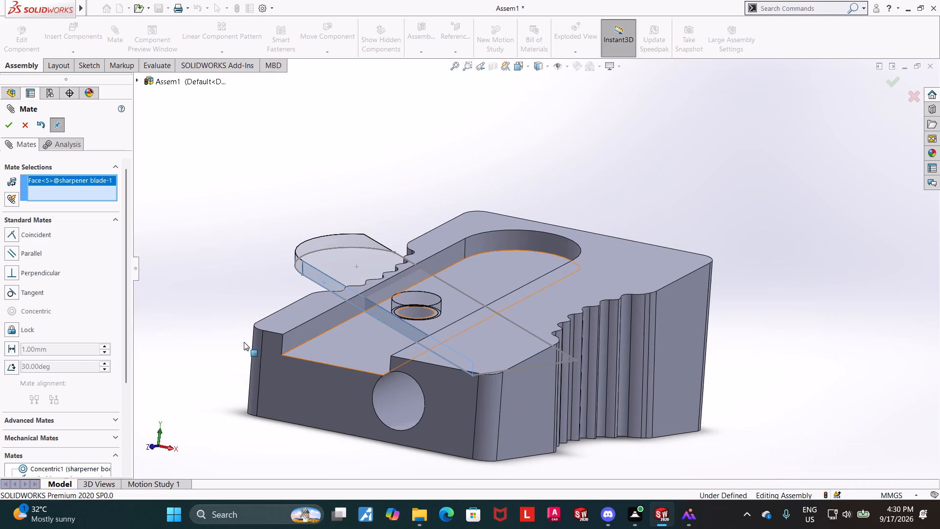
pyautogui.keyDown('ctrl'); pyautogui.click(314, 323); pyautogui.keyUp('ctrl')
pyautogui.click(8, 123)
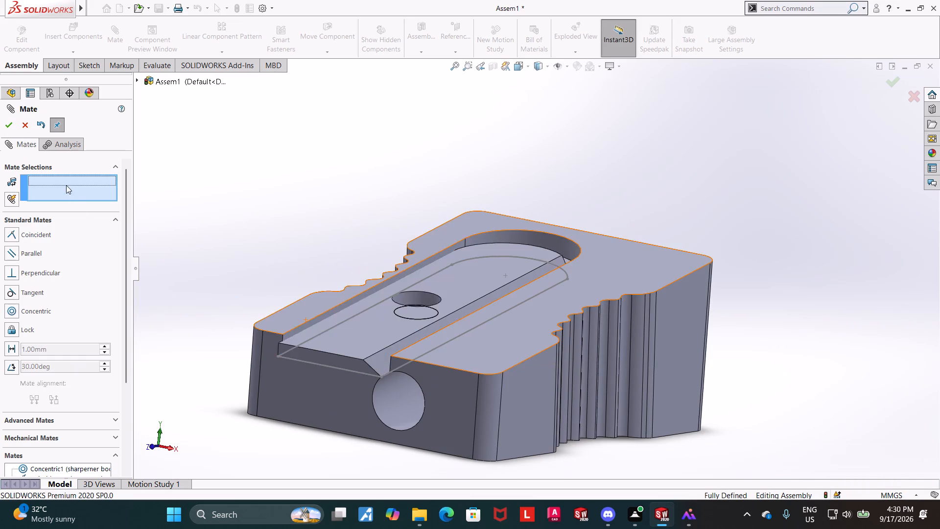
# Leave the Mate command, test the blade for remaining movement, and examine how it seats in the body's recess.
pyautogui.scroll(3, 180, 309)
pyautogui.click(668, 306)
pyautogui.moveTo(701, 269); pyautogui.dragTo(716, 337, button='middle')
pyautogui.scroll(-4, 537, 235)
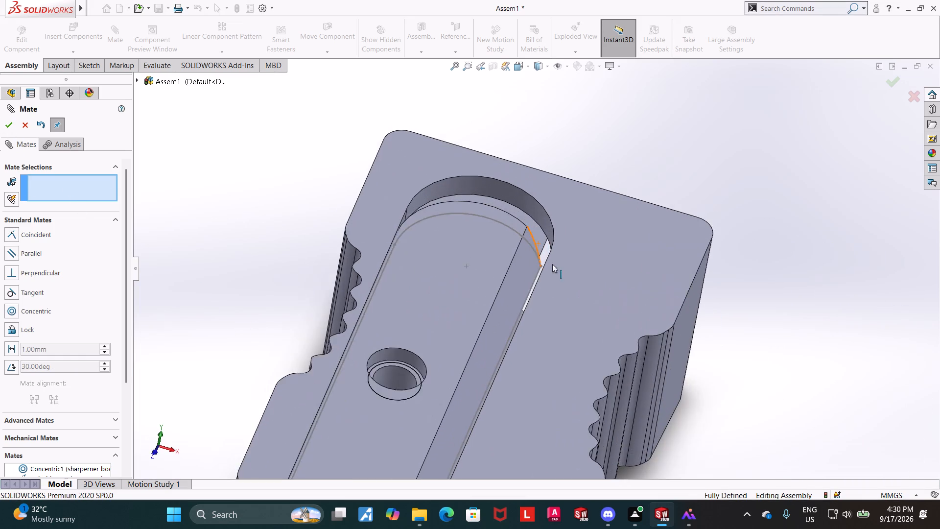
pyautogui.moveTo(722, 288); pyautogui.dragTo(723, 324, button='middle')
pyautogui.click(20, 125)
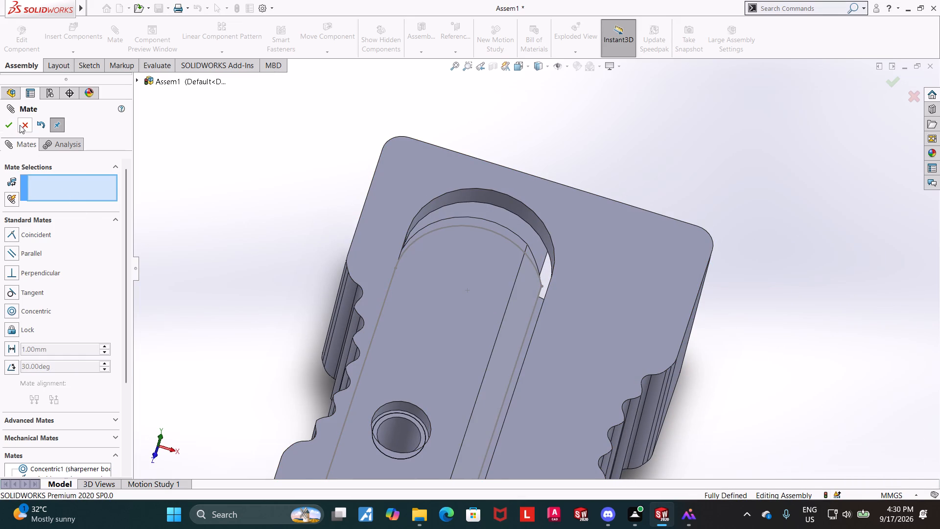
pyautogui.scroll(3, 469, 252)
pyautogui.moveTo(482, 281); pyautogui.dragTo(493, 213)
pyautogui.scroll(5, 709, 260)
pyautogui.click(652, 290)
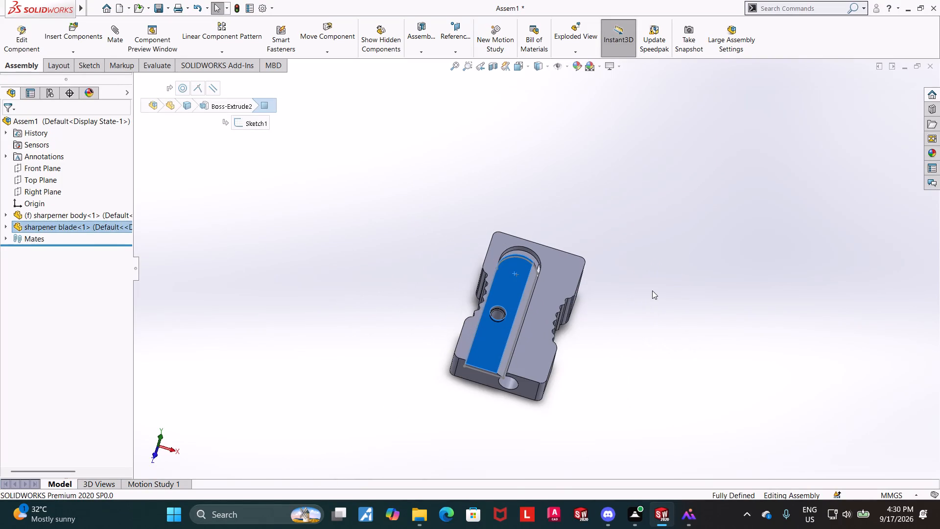
pyautogui.moveTo(650, 295); pyautogui.dragTo(685, 139, button='middle')
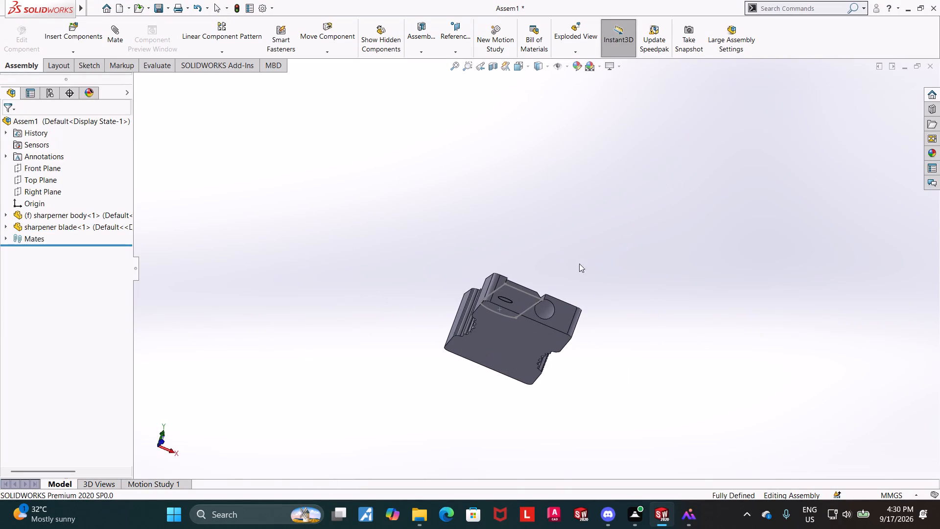
pyautogui.scroll(-6, 532, 284)
pyautogui.moveTo(741, 300); pyautogui.dragTo(698, 361, button='middle')
pyautogui.scroll(4, 698, 361)
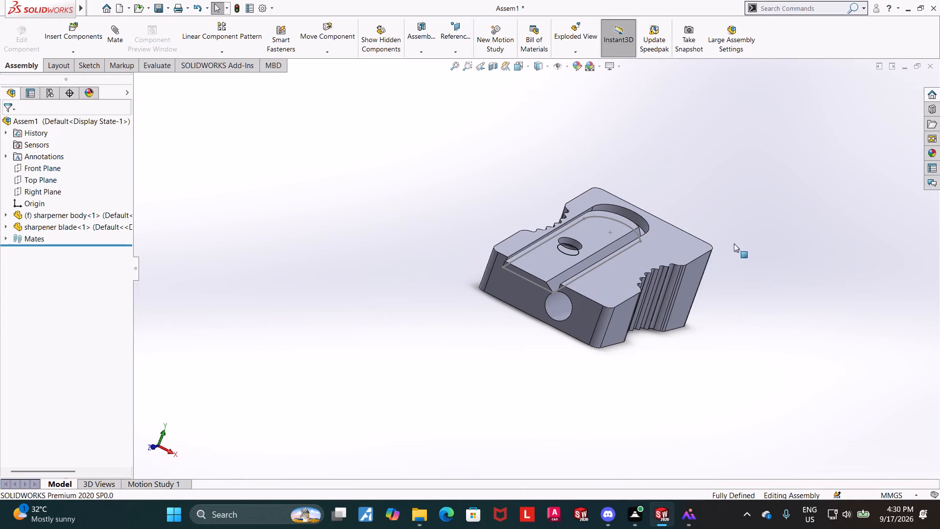
pyautogui.moveTo(733, 222); pyautogui.dragTo(696, 309, button='middle')
pyautogui.scroll(-2, 744, 190)
pyautogui.moveTo(720, 216); pyautogui.dragTo(702, 229, button='middle')
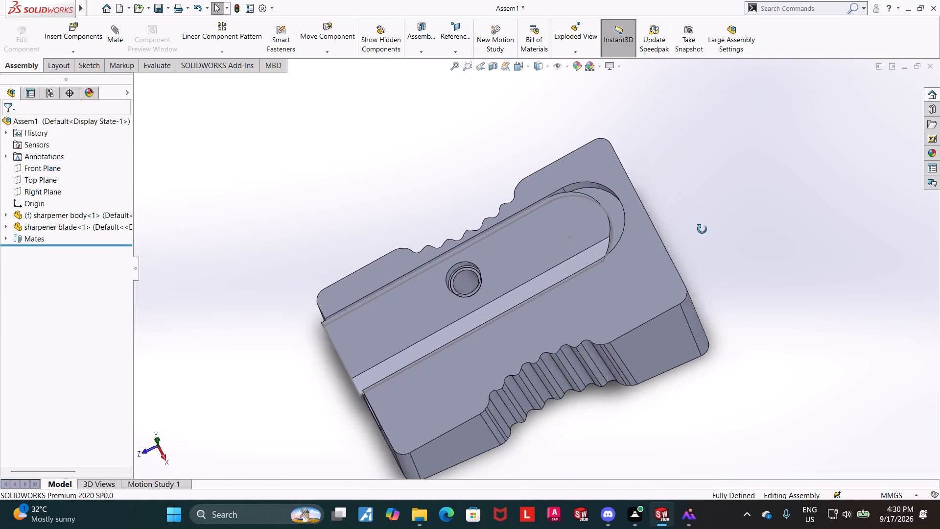
pyautogui.moveTo(702, 229); pyautogui.dragTo(673, 266, button='middle')
pyautogui.scroll(-5, 600, 222)
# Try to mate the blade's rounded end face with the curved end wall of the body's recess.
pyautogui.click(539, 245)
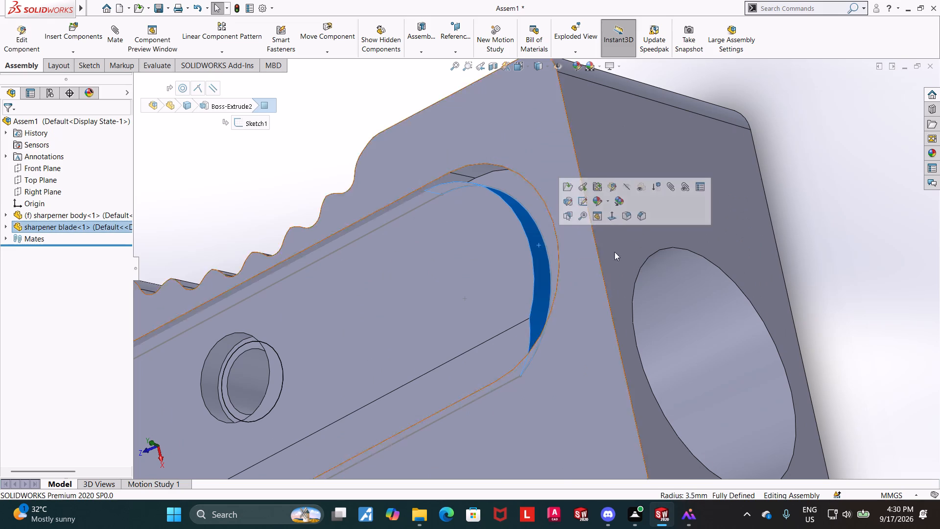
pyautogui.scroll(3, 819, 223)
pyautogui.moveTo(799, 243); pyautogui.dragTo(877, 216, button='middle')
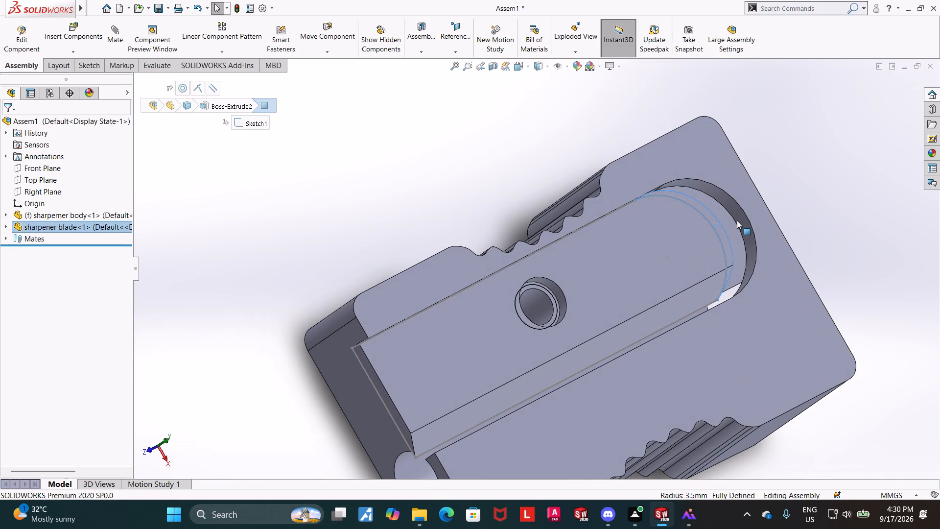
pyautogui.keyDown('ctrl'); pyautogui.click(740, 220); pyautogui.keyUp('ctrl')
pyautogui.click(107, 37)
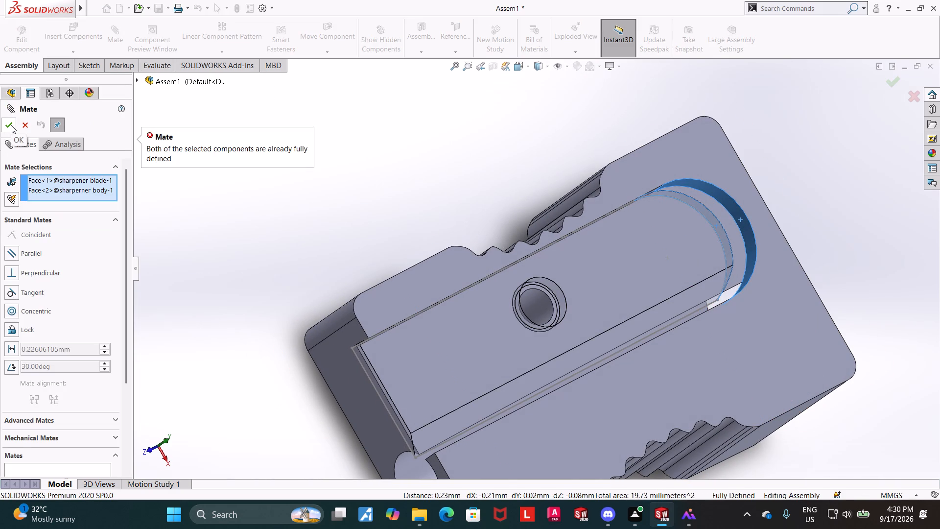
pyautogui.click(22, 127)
# Hide Sketch1 under the sharpener blade's Boss-Extrude2 feature.
pyautogui.scroll(5, 433, 221)
pyautogui.moveTo(432, 240); pyautogui.dragTo(505, 281, button='middle')
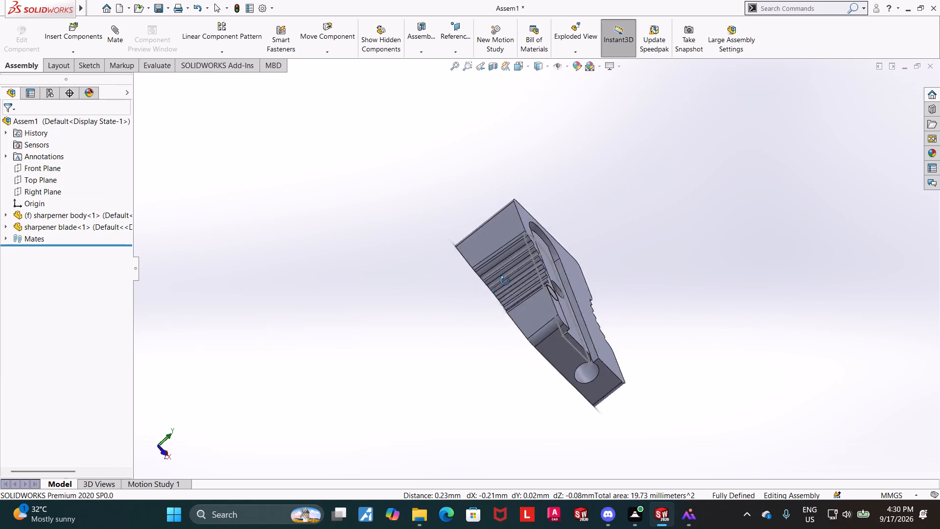
pyautogui.moveTo(505, 281); pyautogui.dragTo(428, 403, button='middle')
pyautogui.moveTo(497, 355); pyautogui.dragTo(497, 369, button='middle')
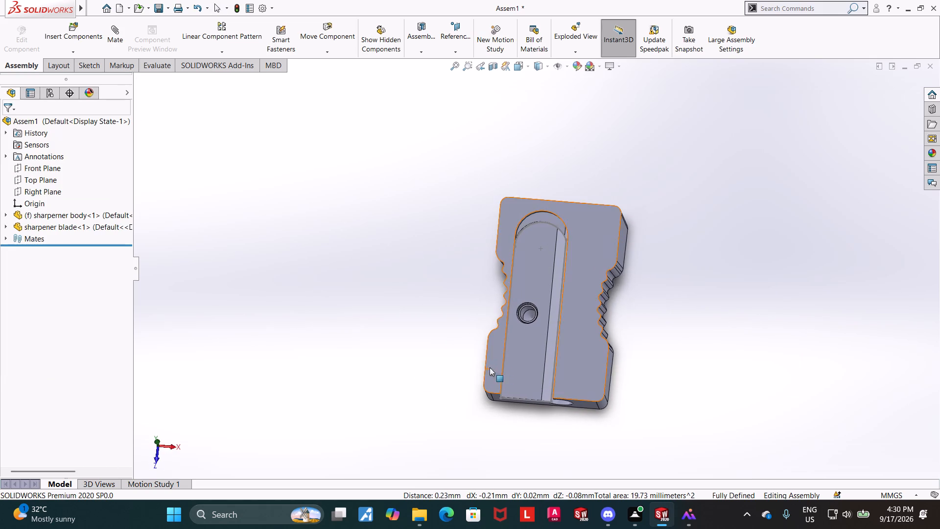
pyautogui.moveTo(343, 327); pyautogui.dragTo(385, 193, button='middle')
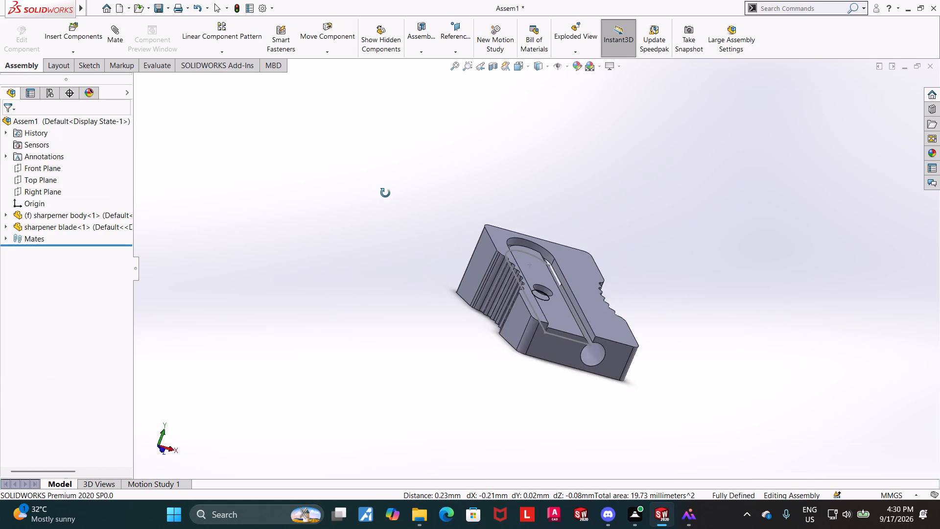
pyautogui.moveTo(385, 193); pyautogui.dragTo(387, 201, button='middle')
pyautogui.click(695, 370)
pyautogui.moveTo(648, 351); pyautogui.dragTo(613, 355, button='middle')
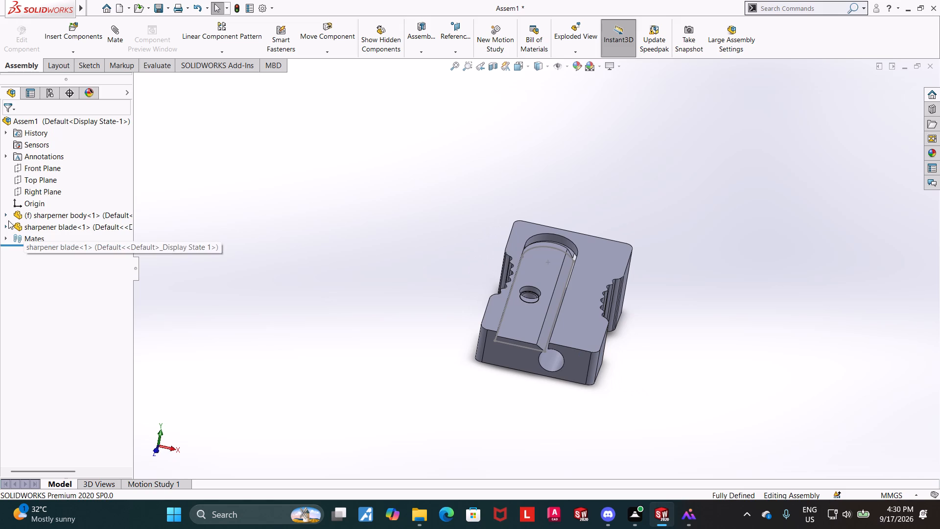
pyautogui.click(7, 227)
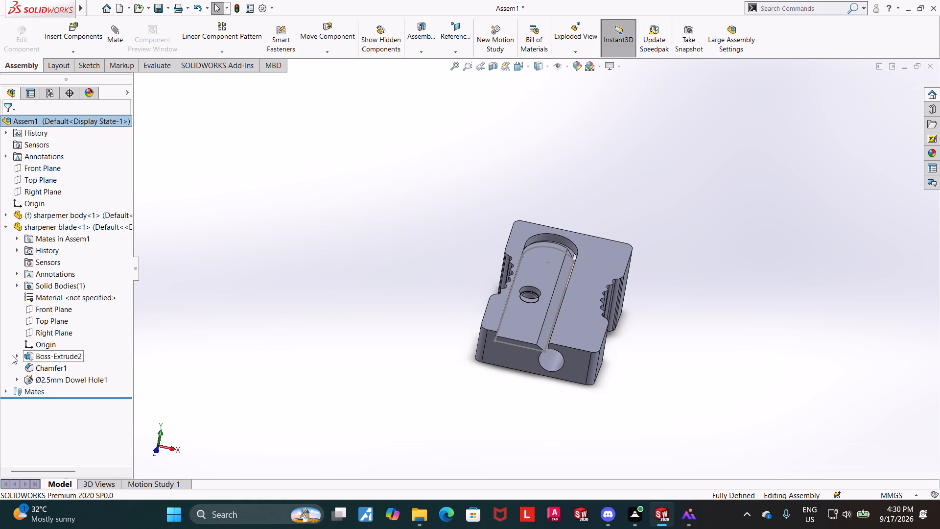
pyautogui.click(15, 354)
pyautogui.rightClick(46, 369)
pyautogui.click(56, 350)
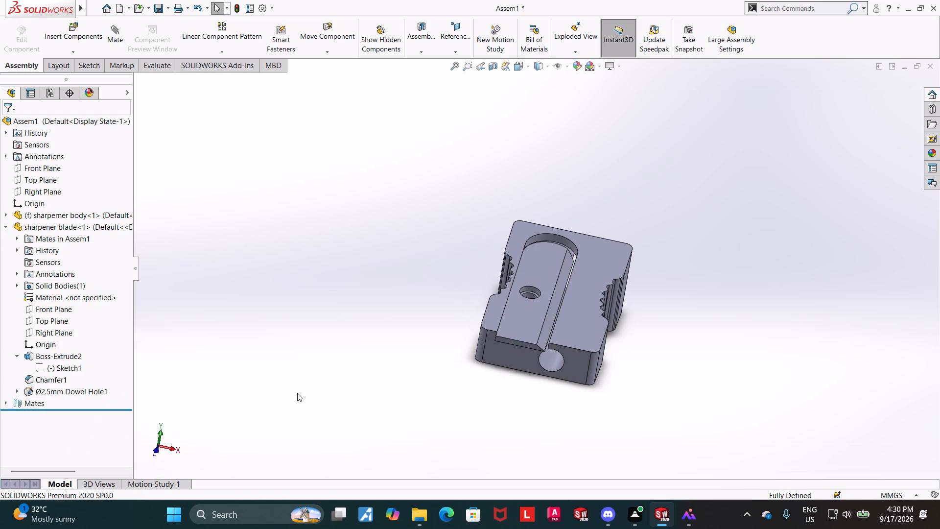
pyautogui.click(320, 396)
# Examine the blade's fit in the recess from above, at the open front end and along the side.
pyautogui.moveTo(399, 386); pyautogui.dragTo(398, 515, button='middle')
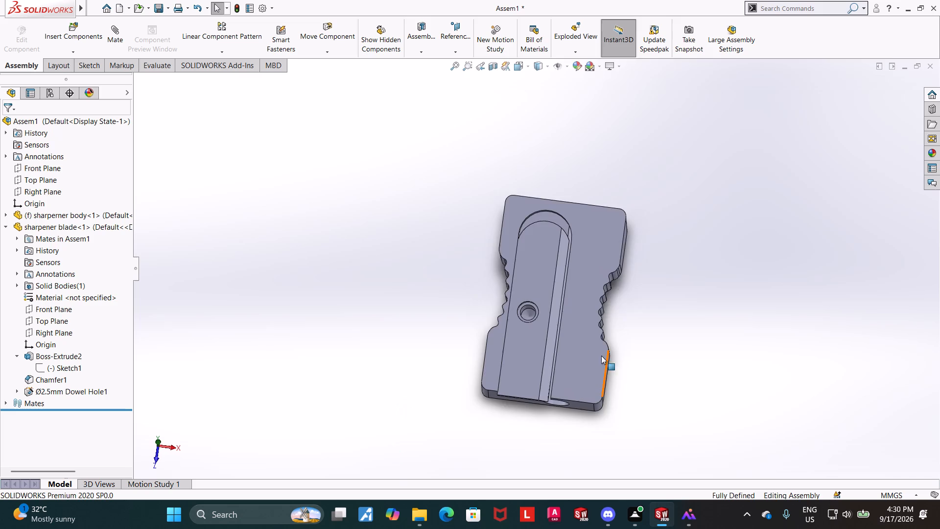
pyautogui.scroll(-5, 557, 382)
pyautogui.scroll(-2, 449, 385)
pyautogui.moveTo(438, 343); pyautogui.dragTo(403, 327, button='middle')
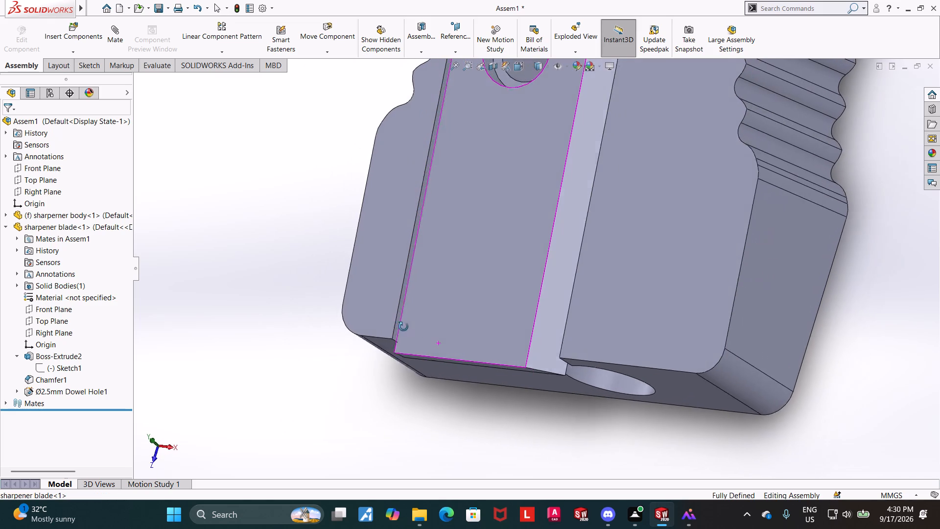
pyautogui.moveTo(403, 327); pyautogui.dragTo(396, 312, button='middle')
pyautogui.moveTo(445, 391); pyautogui.dragTo(496, 282, button='middle')
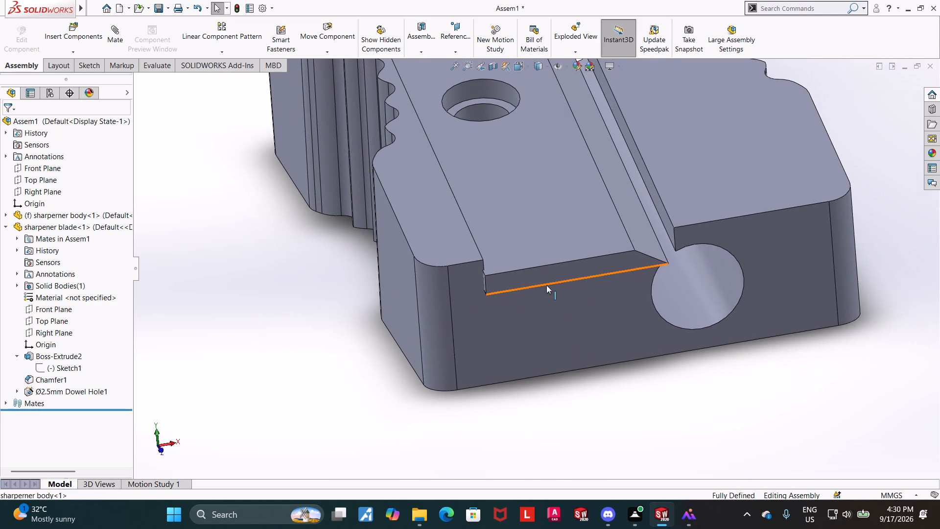
pyautogui.moveTo(823, 308); pyautogui.dragTo(898, 272, button='middle')
pyautogui.moveTo(887, 275); pyautogui.dragTo(889, 274, button='middle')
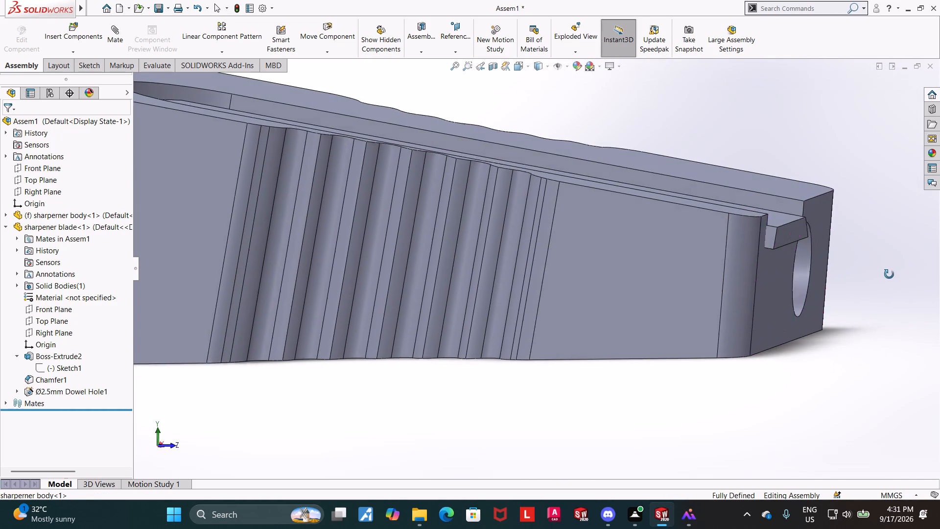
pyautogui.moveTo(889, 274); pyautogui.dragTo(824, 441, button='middle')
pyautogui.scroll(1, 761, 303)
pyautogui.moveTo(748, 305); pyautogui.dragTo(708, 338, button='middle')
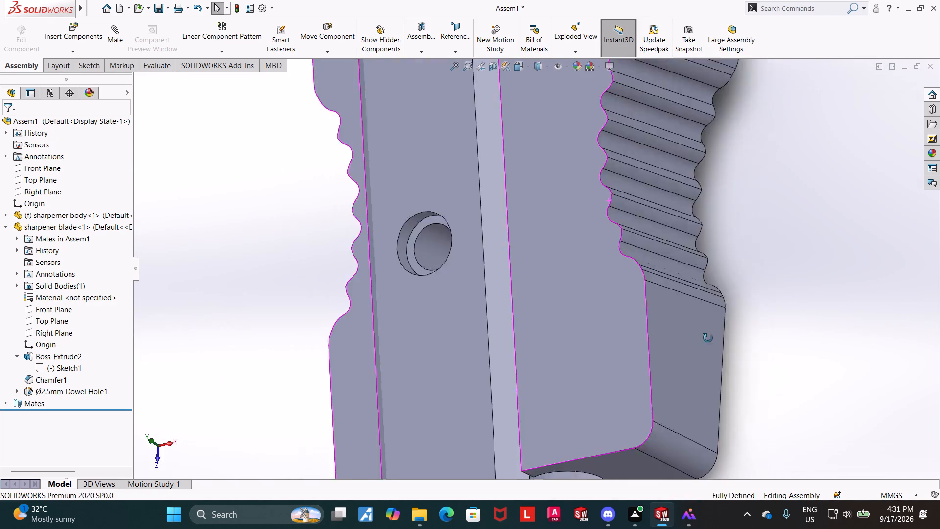
pyautogui.moveTo(708, 338); pyautogui.dragTo(746, 324, button='middle')
pyautogui.scroll(1, 743, 323)
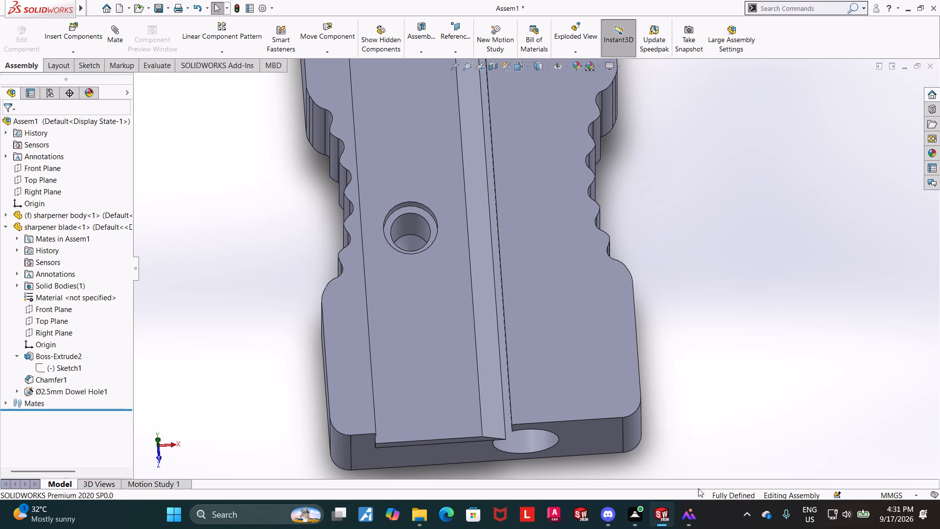
# Switch to the image viewer and check the reference drawings of the pencil sharpener assembly and its blade.
pyautogui.click(698, 518)
pyautogui.click(21, 247)
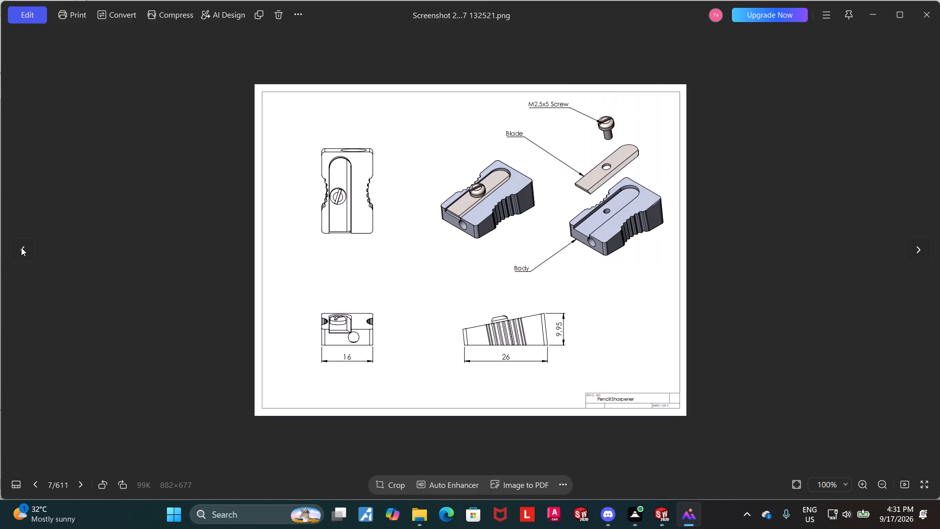
pyautogui.doubleClick(920, 252)
pyautogui.click(917, 253)
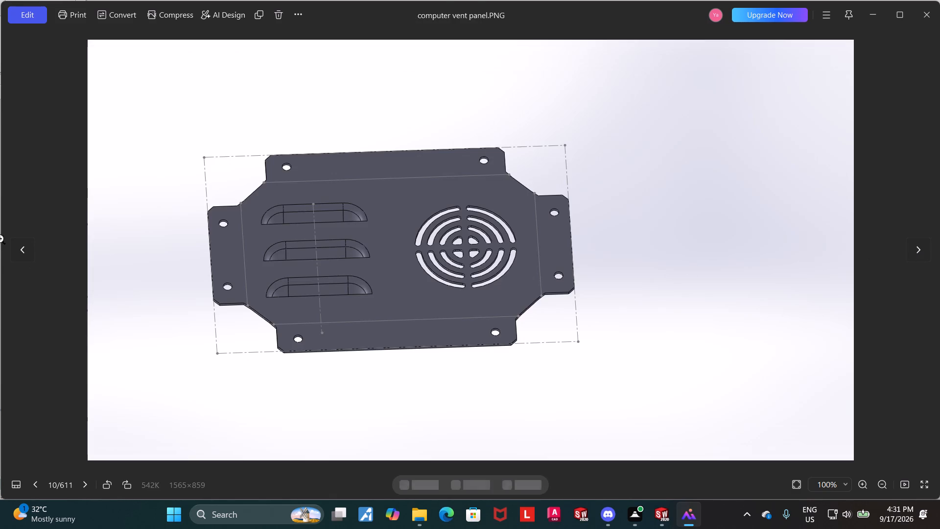
pyautogui.tripleClick(22, 247)
pyautogui.click(23, 247)
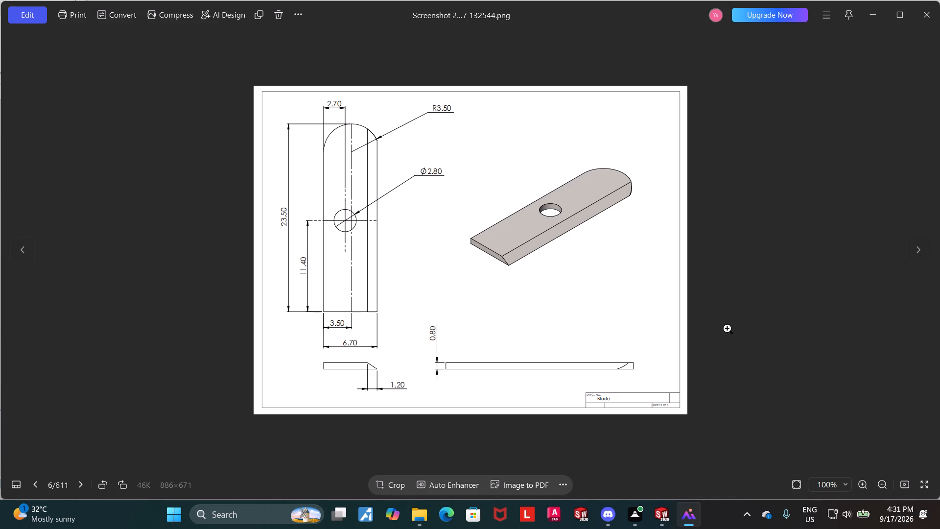
pyautogui.doubleClick(658, 516)
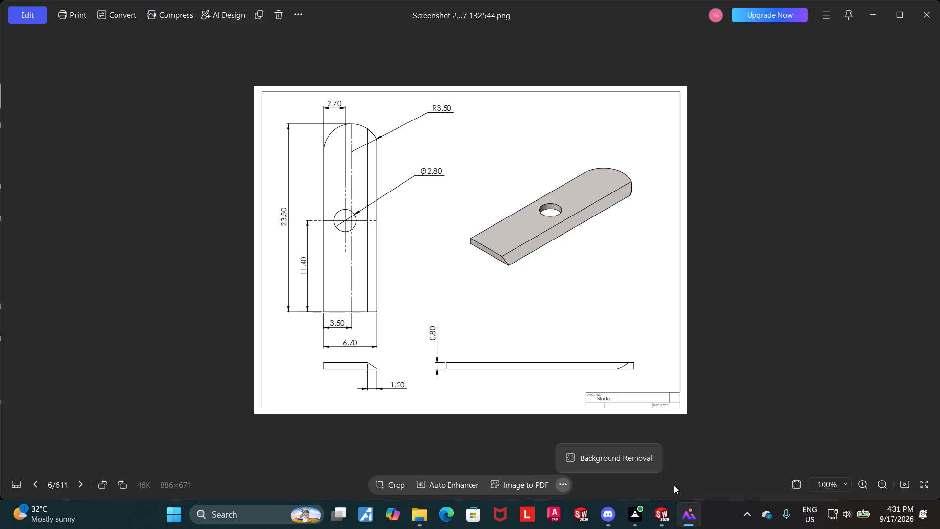
# Return to the assembly to view the blade's fit, and check Sketch1's dimensions under Boss-Extrude2 in the sharpener blade part.
pyautogui.click(665, 510)
pyautogui.scroll(4, 611, 298)
pyautogui.moveTo(654, 277); pyautogui.dragTo(623, 305, button='middle')
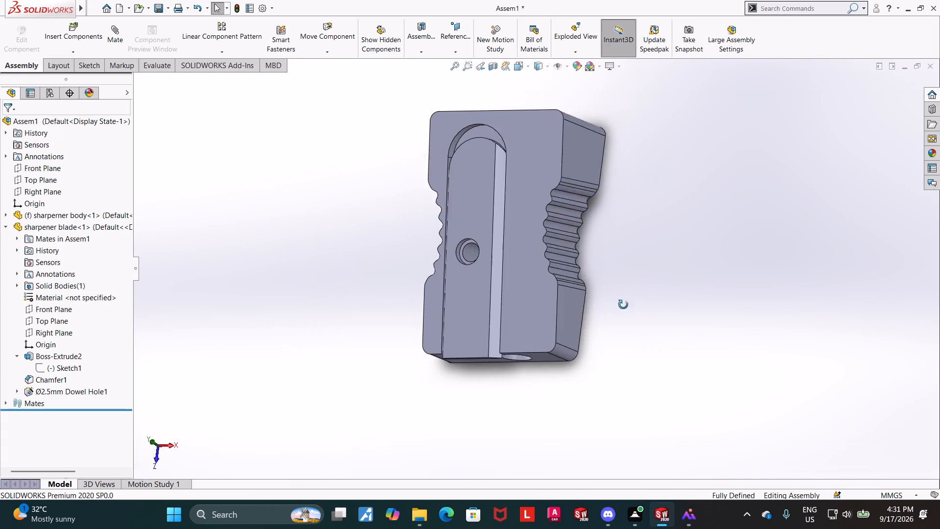
pyautogui.moveTo(623, 305); pyautogui.dragTo(657, 304, button='middle')
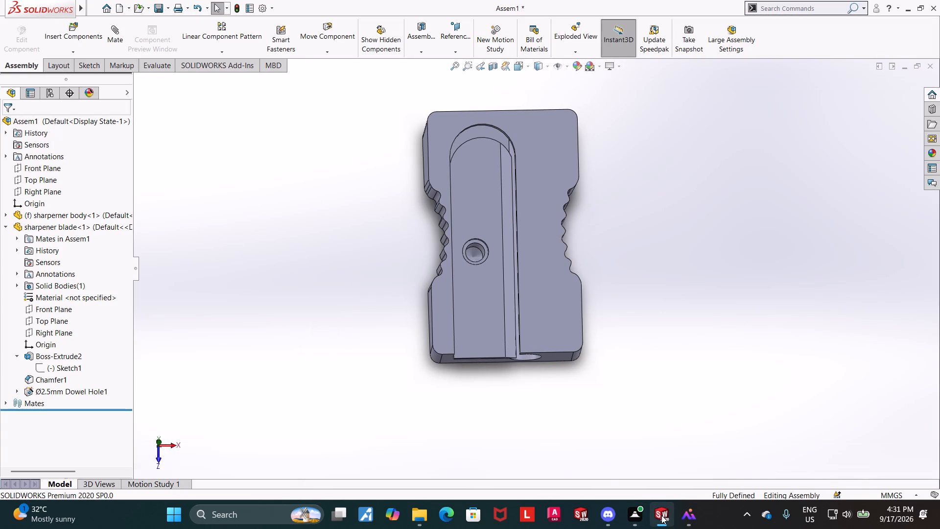
pyautogui.click(690, 448)
pyautogui.moveTo(634, 288); pyautogui.dragTo(673, 285, button='middle')
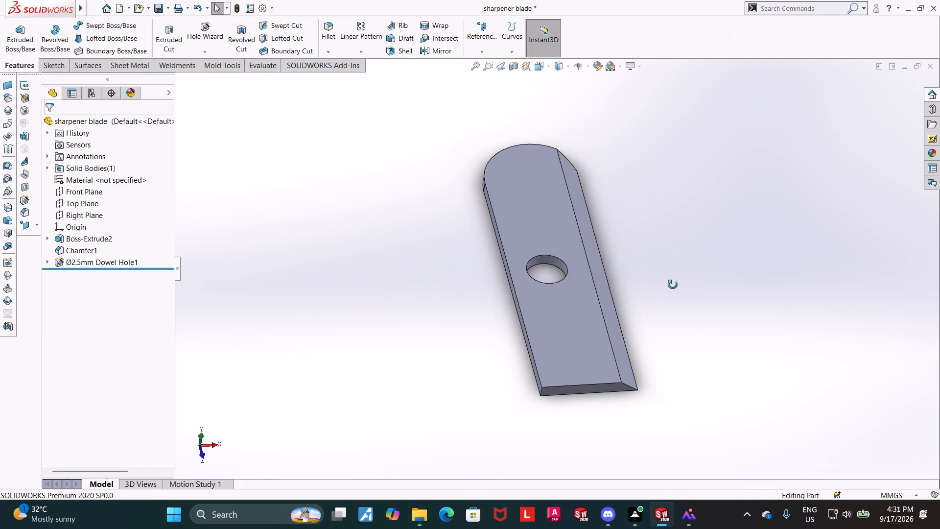
pyautogui.moveTo(673, 285); pyautogui.dragTo(672, 285, button='middle')
pyautogui.click(49, 239)
pyautogui.click(75, 247)
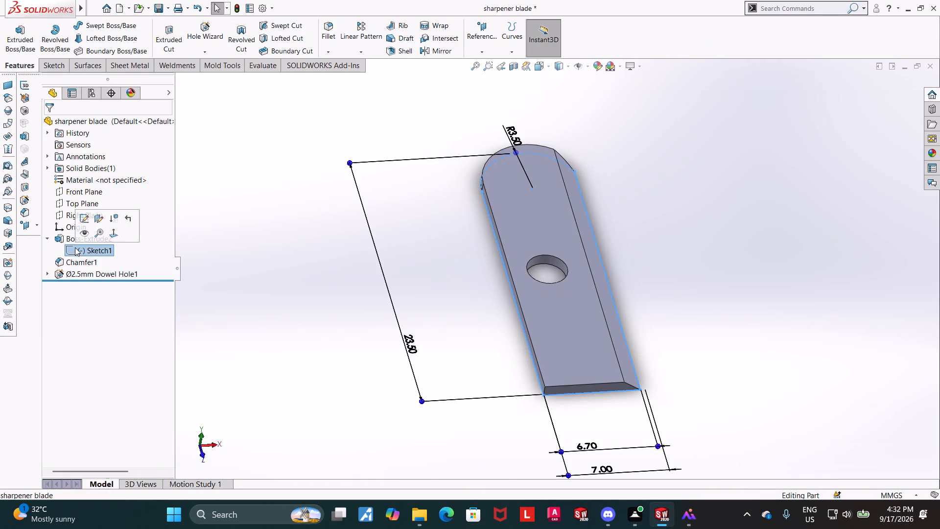
pyautogui.click(213, 256)
# Open the position sketch of the blade's Ø2.5mm Dowel Hole1 and compare its dimensions with the reference blade drawing.
pyautogui.click(87, 272)
pyautogui.click(99, 247)
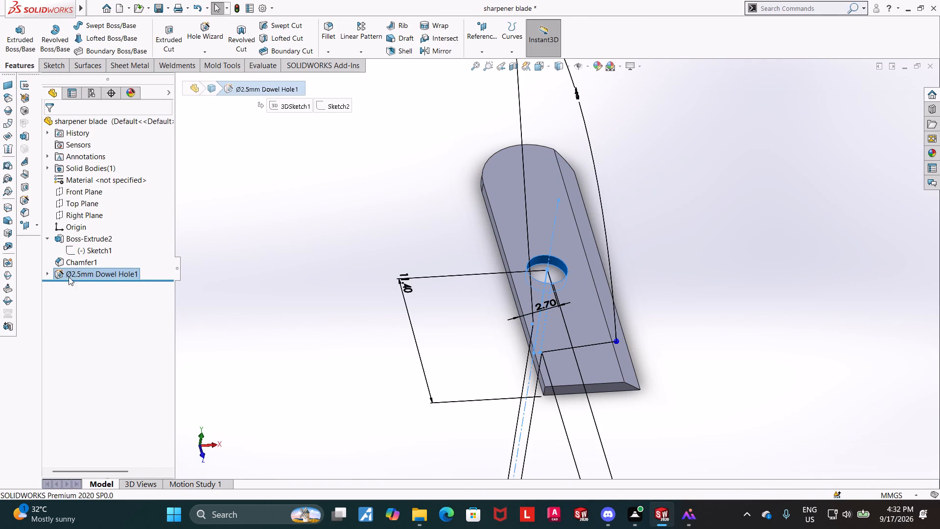
pyautogui.click(101, 143)
pyautogui.moveTo(276, 222); pyautogui.dragTo(265, 272, button='middle')
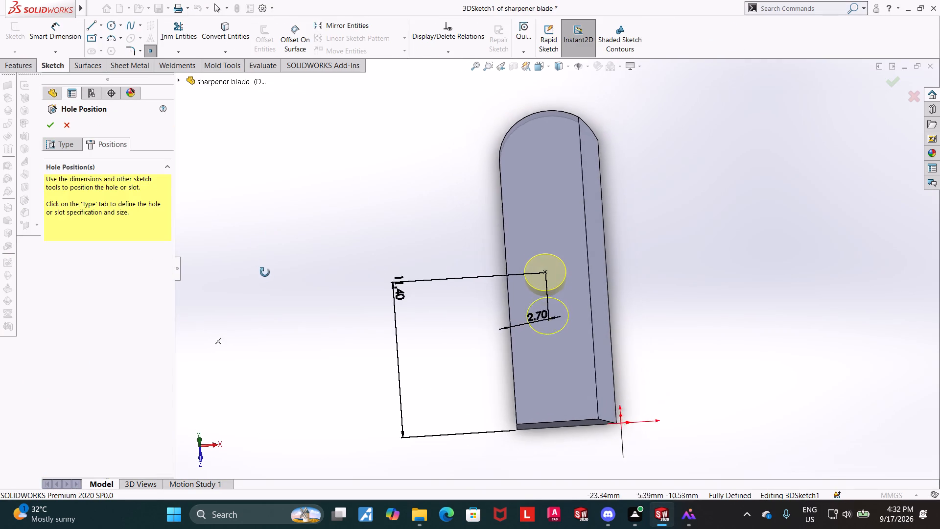
pyautogui.moveTo(265, 272); pyautogui.dragTo(273, 281, button='middle')
pyautogui.moveTo(751, 235); pyautogui.dragTo(740, 289, button='middle')
pyautogui.moveTo(715, 277); pyautogui.dragTo(699, 304, button='middle')
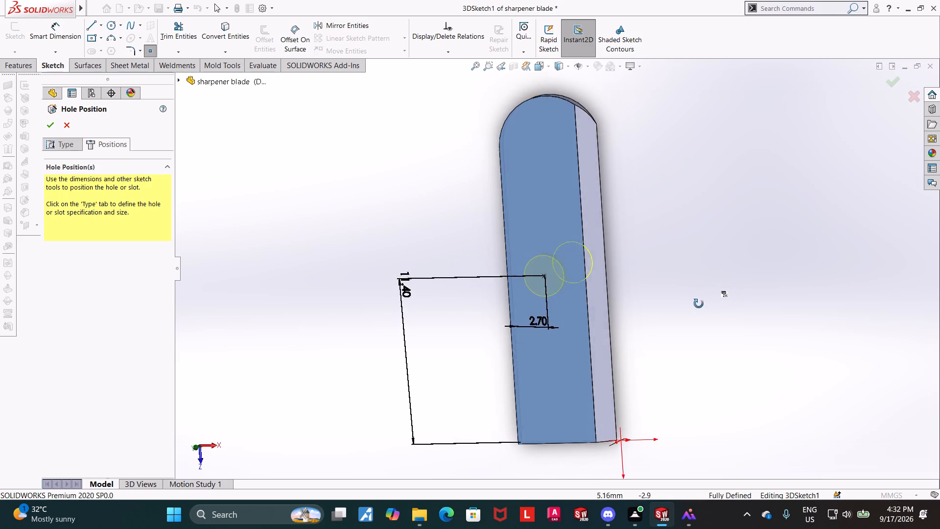
pyautogui.moveTo(699, 304); pyautogui.dragTo(718, 291, button='middle')
pyautogui.click(682, 509)
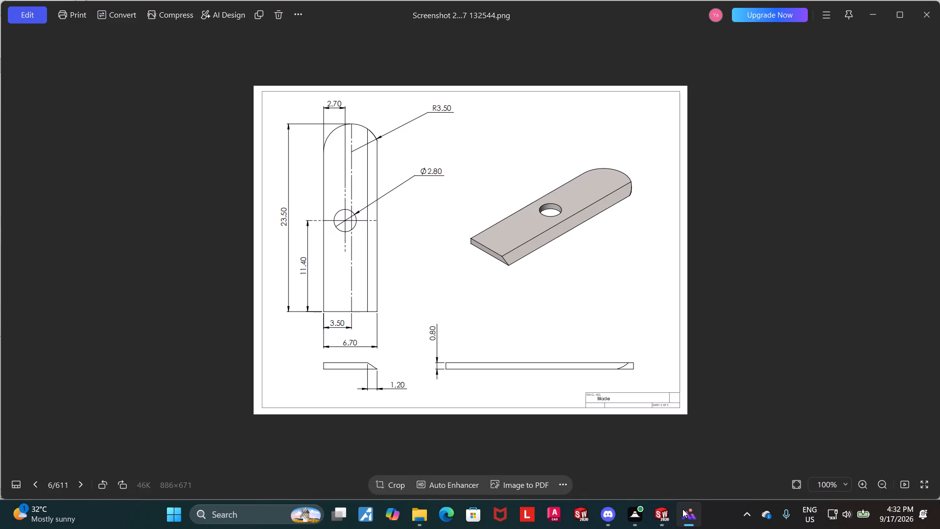
pyautogui.click(682, 509)
pyautogui.click(682, 509)
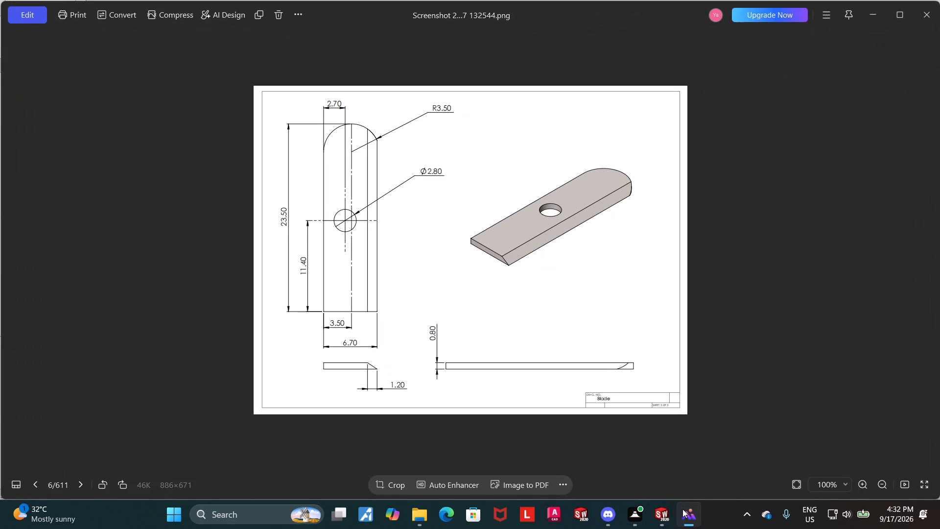
pyautogui.click(682, 509)
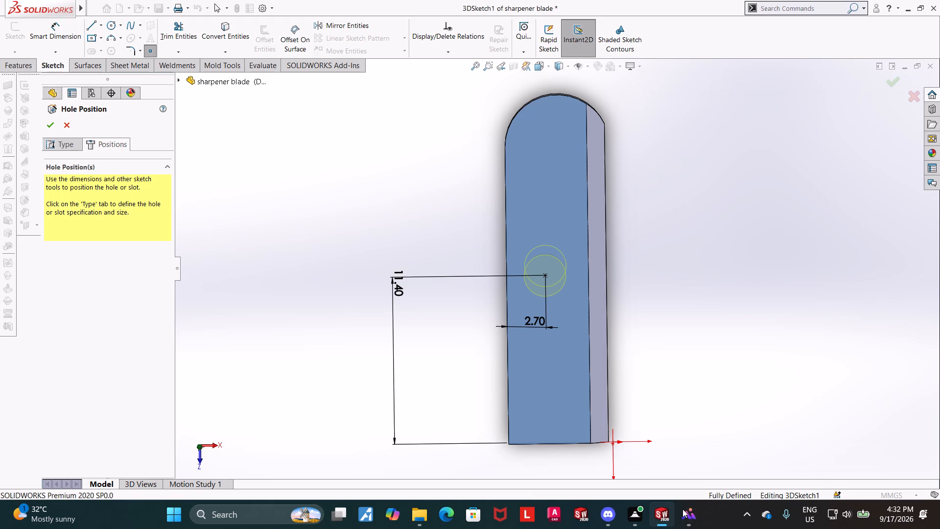
pyautogui.click(682, 509)
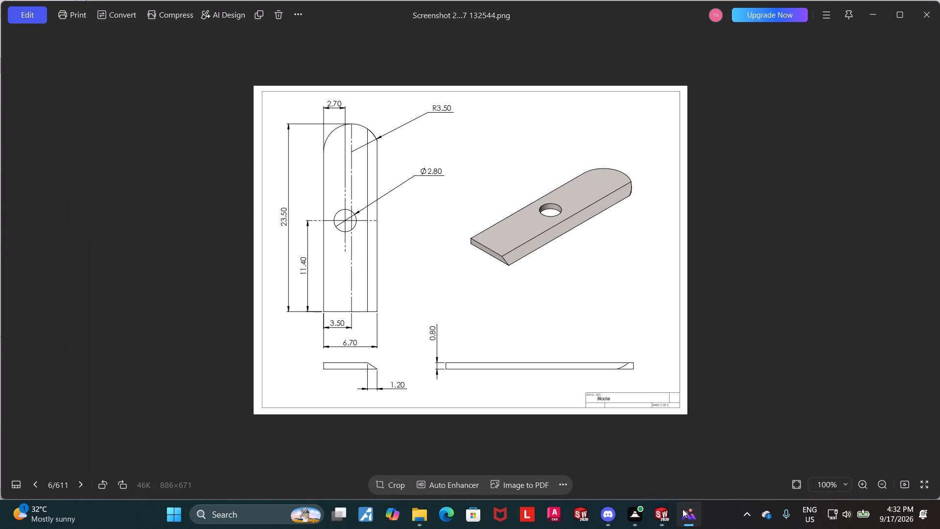
pyautogui.click(682, 509)
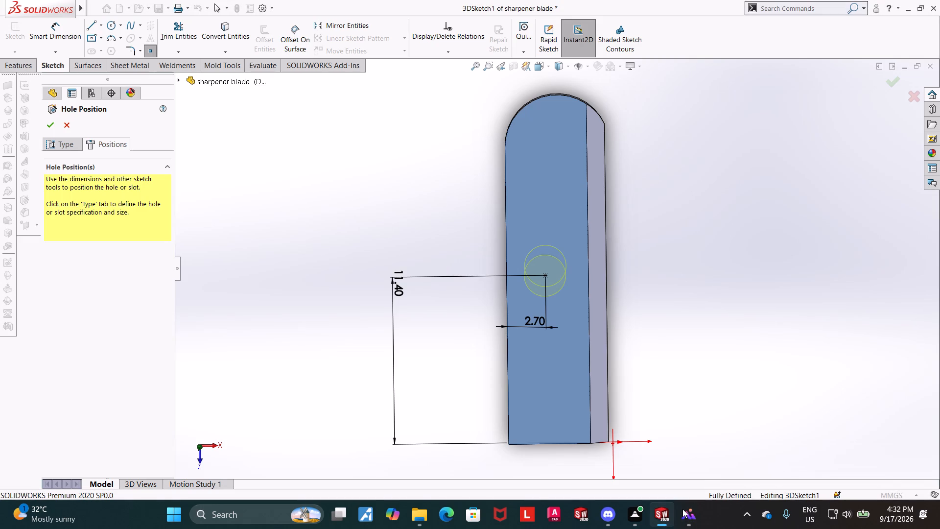
pyautogui.click(682, 509)
pyautogui.click(682, 509)
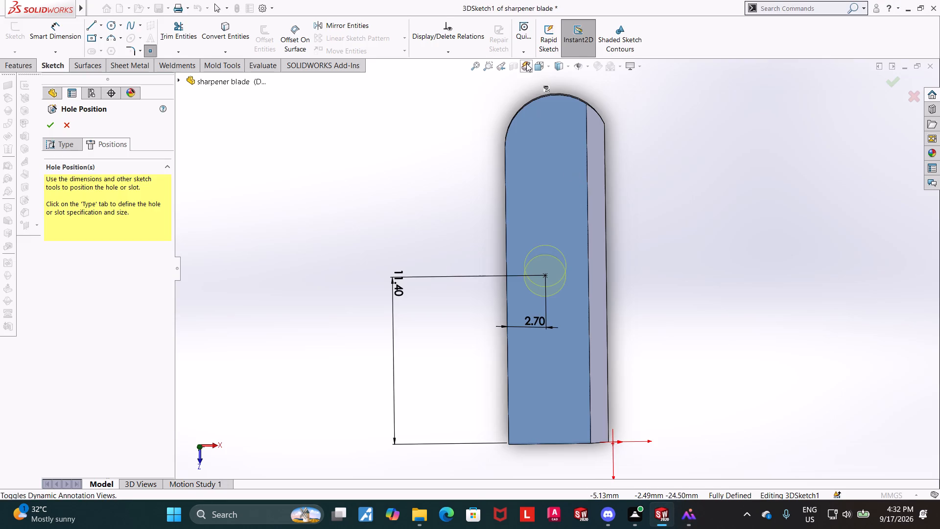
# Inspect the blade hole's placement in Top view and from the side, and close the hole edit.
pyautogui.click(536, 68)
pyautogui.click(501, 281)
pyautogui.scroll(-2, 664, 314)
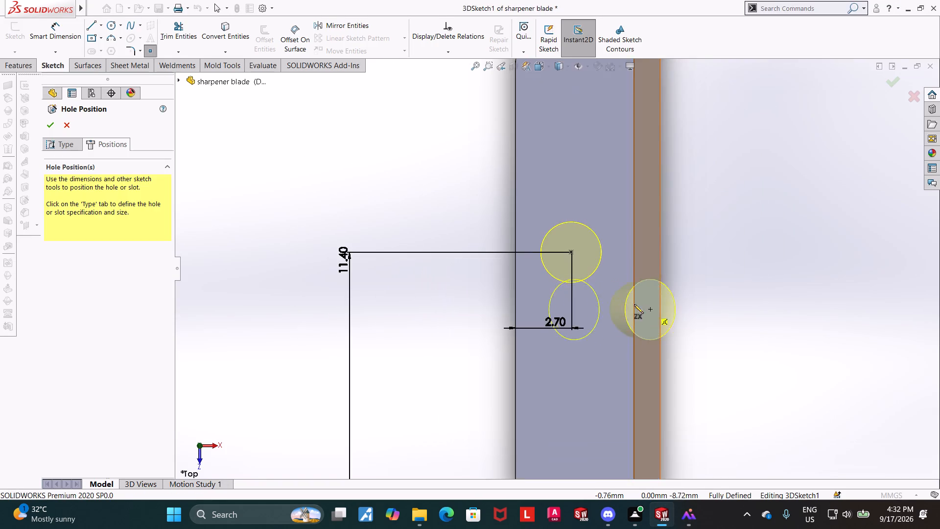
pyautogui.press('Escape')
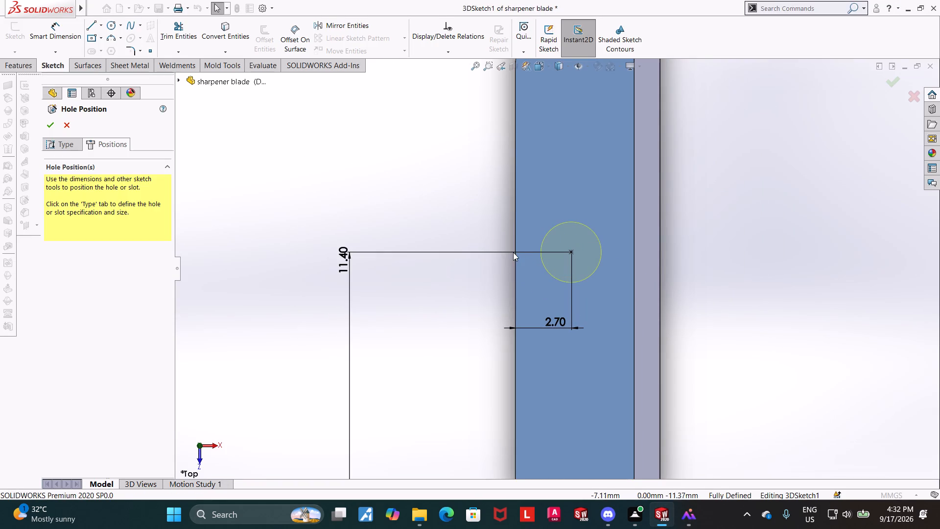
pyautogui.moveTo(707, 302); pyautogui.dragTo(775, 297, button='middle')
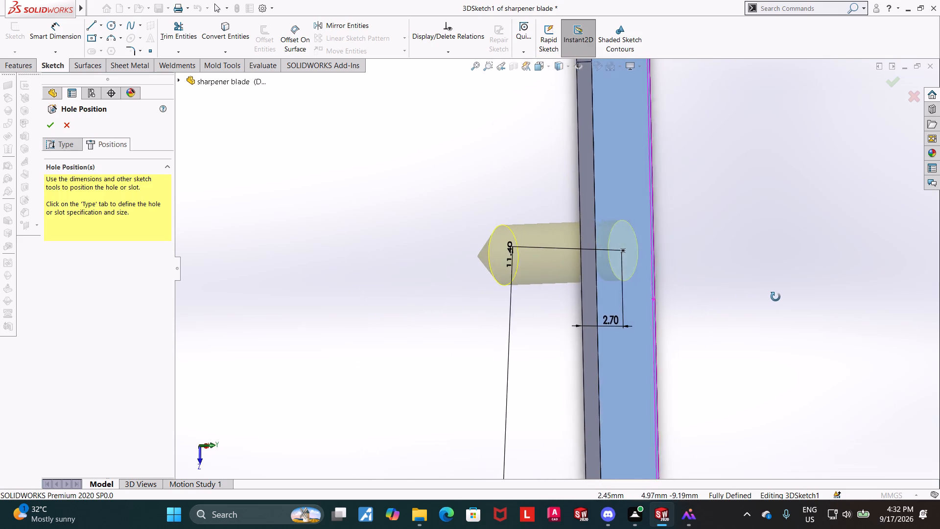
pyautogui.moveTo(775, 297); pyautogui.dragTo(756, 291, button='middle')
pyautogui.click(47, 121)
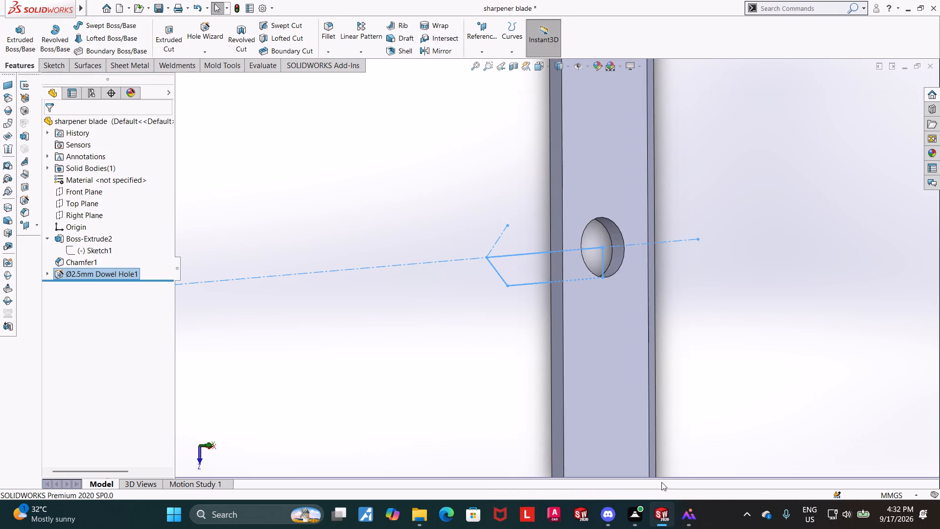
# Bring up the sharpener body part and examine the Sharpener Body reference drawing up close in the image viewer.
pyautogui.click(545, 455)
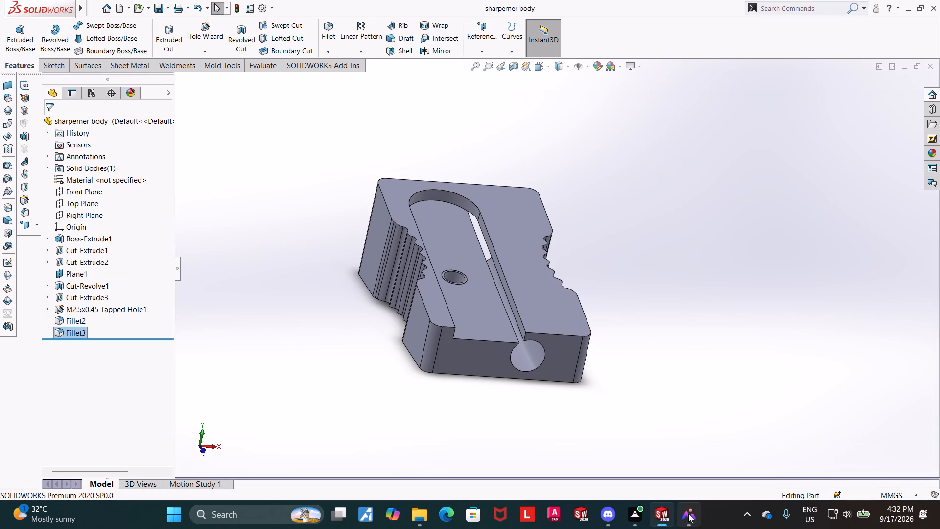
pyautogui.click(696, 455)
pyautogui.click(918, 252)
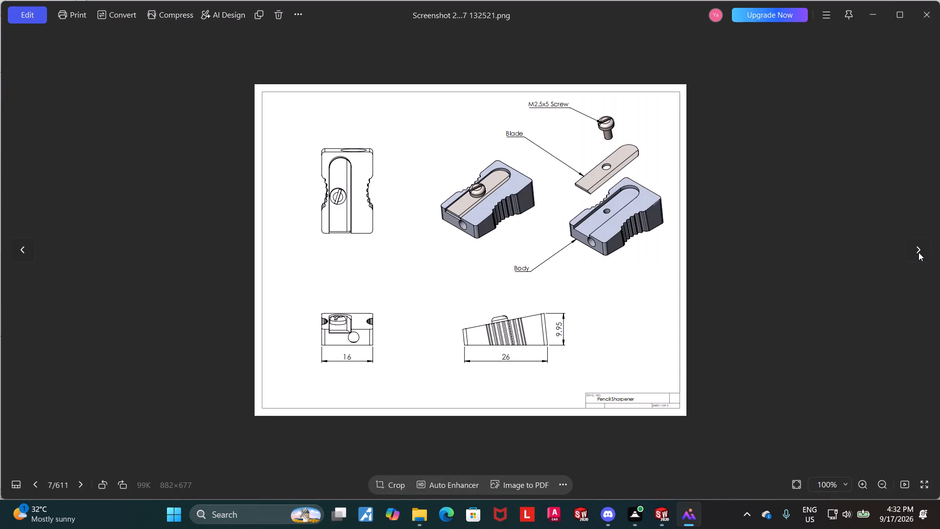
pyautogui.click(918, 252)
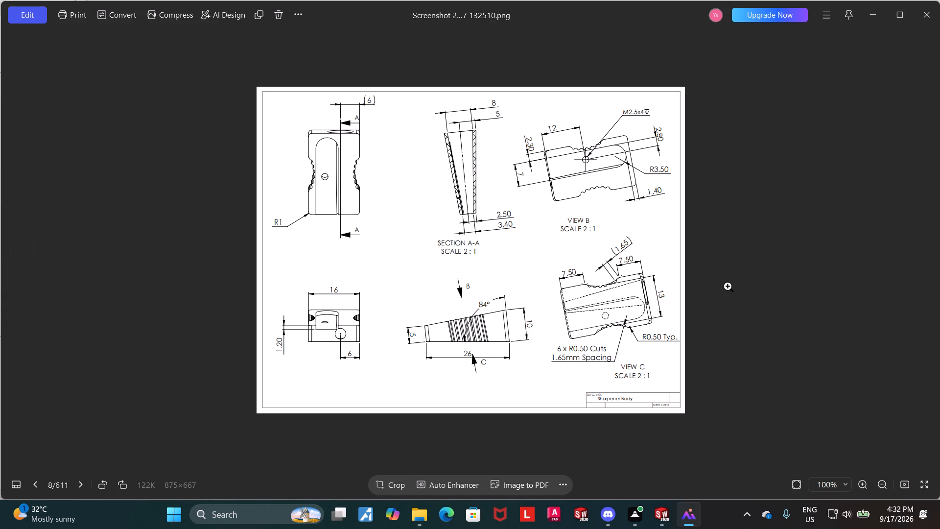
pyautogui.scroll(-2, 711, 285)
pyautogui.scroll(4, 695, 283)
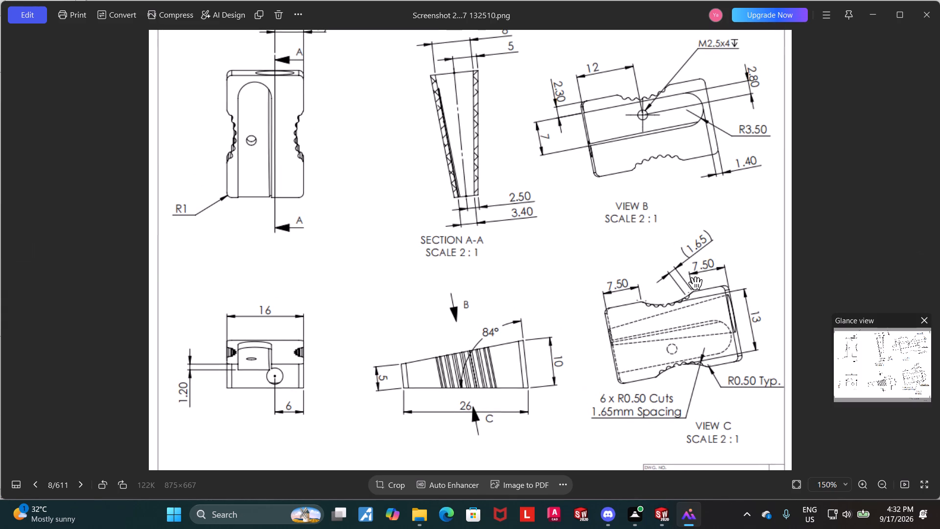
# Return to the sharpener body part and check the blade recess dimensions of Cut-Extrude3.
pyautogui.click(665, 523)
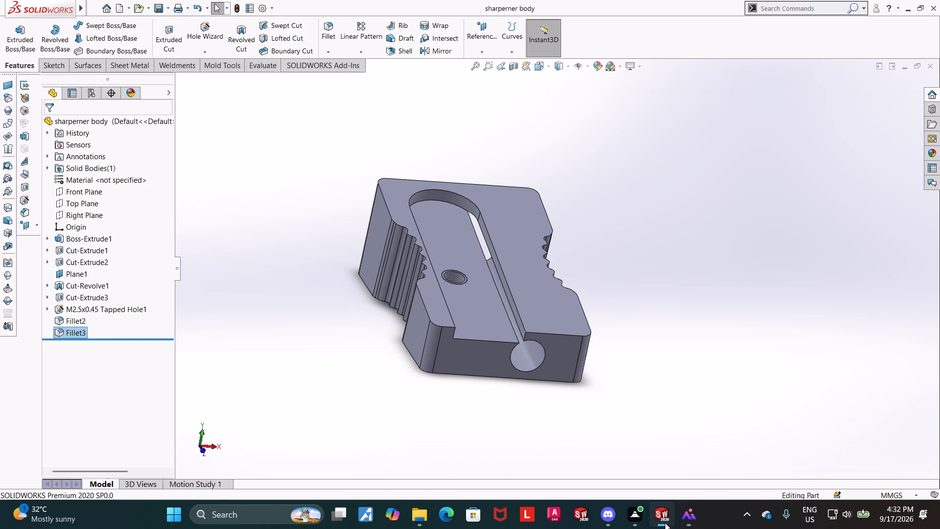
pyautogui.moveTo(651, 269); pyautogui.dragTo(615, 395, button='middle')
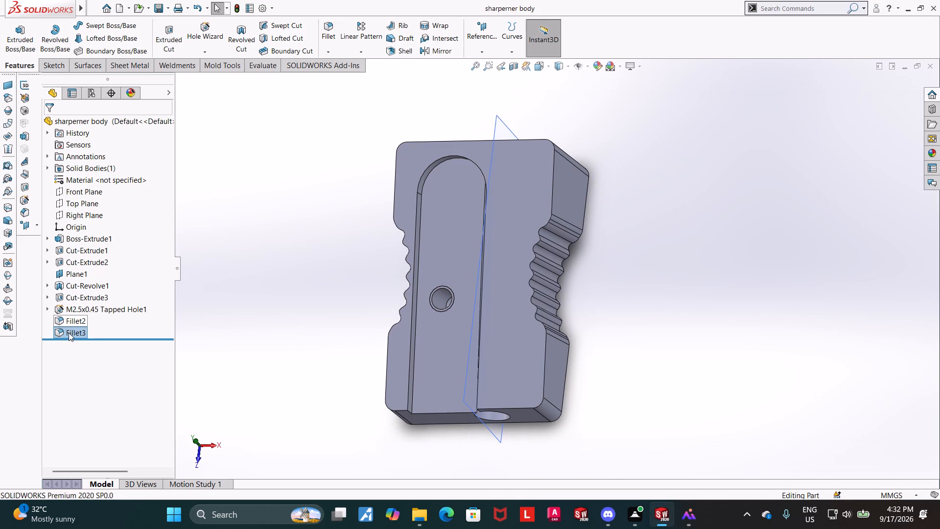
pyautogui.click(74, 295)
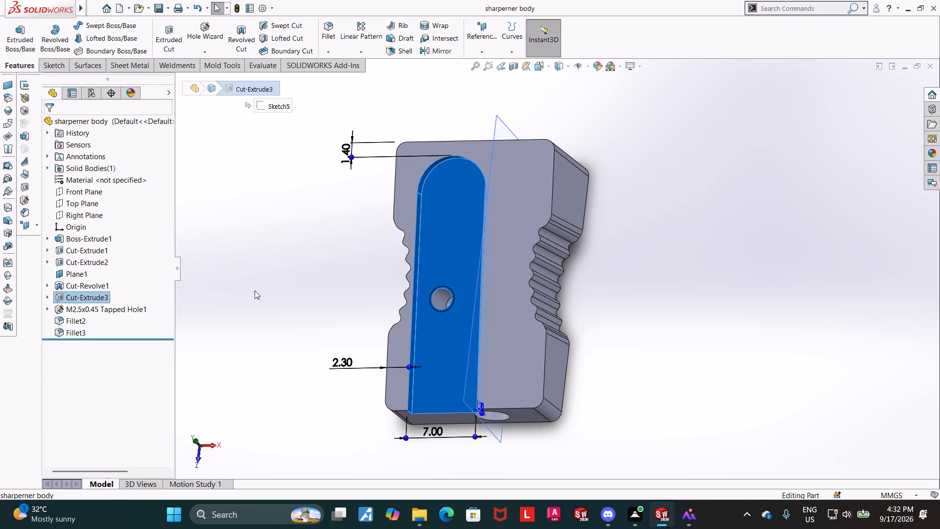
pyautogui.moveTo(254, 292); pyautogui.dragTo(263, 321, button='middle')
# Open the position sketch of the body's M2.5x0.45 Tapped Hole1 and delete the hole's 12 mm lengthwise dimension.
pyautogui.click(104, 313)
pyautogui.click(112, 288)
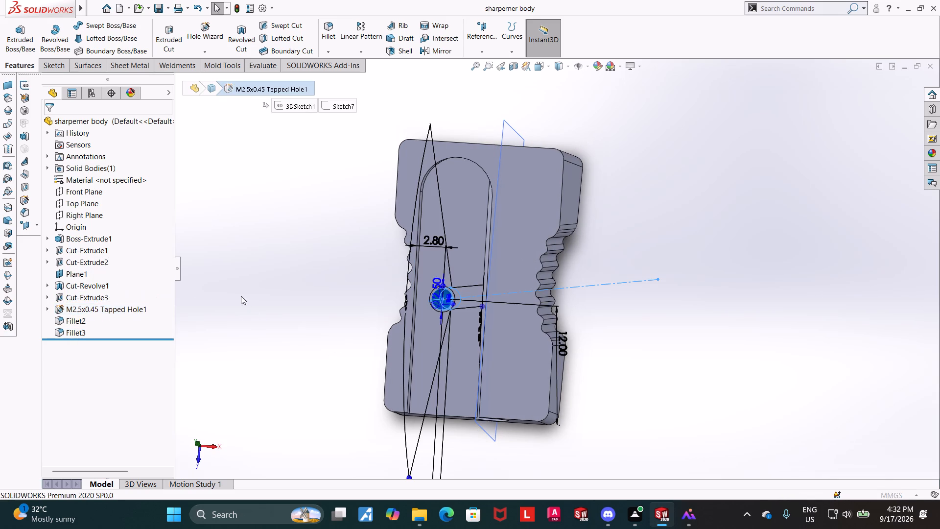
pyautogui.click(104, 144)
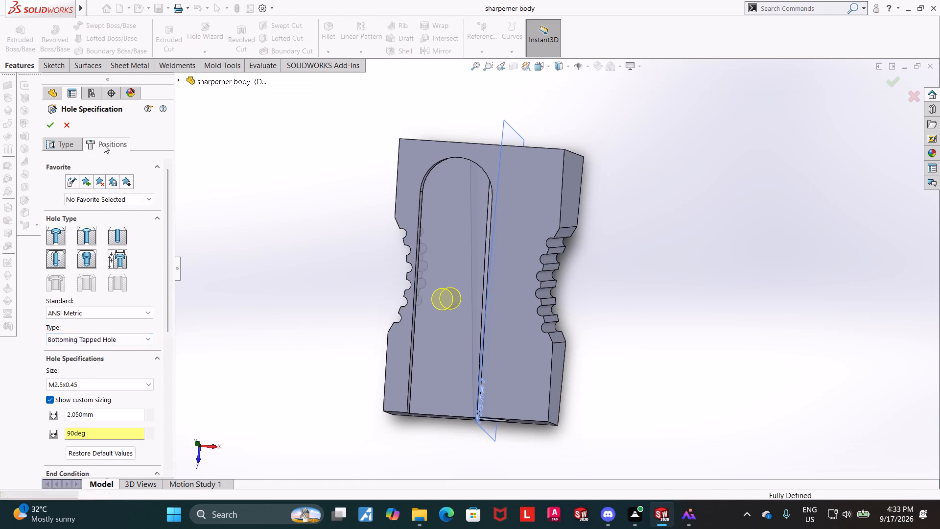
pyautogui.moveTo(284, 246); pyautogui.dragTo(273, 238, button='middle')
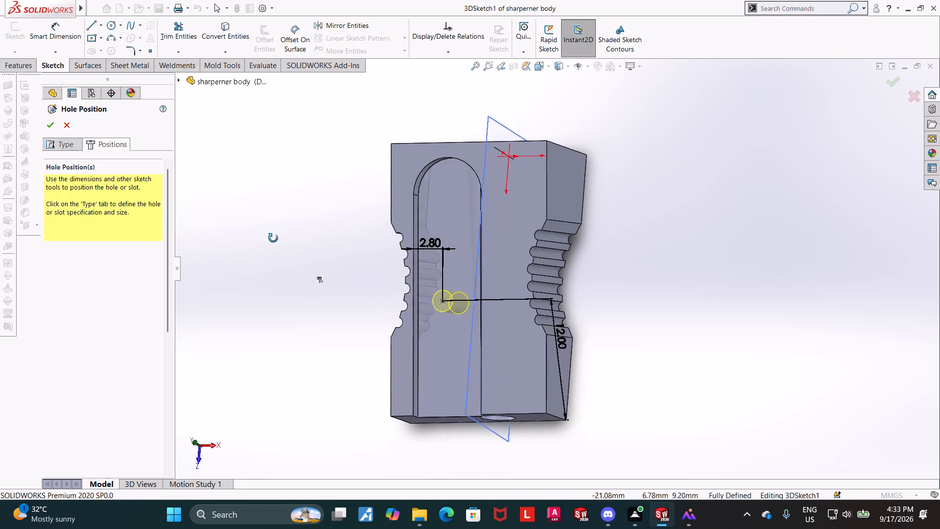
pyautogui.moveTo(273, 238); pyautogui.dragTo(298, 242, button='middle')
pyautogui.press('Escape')
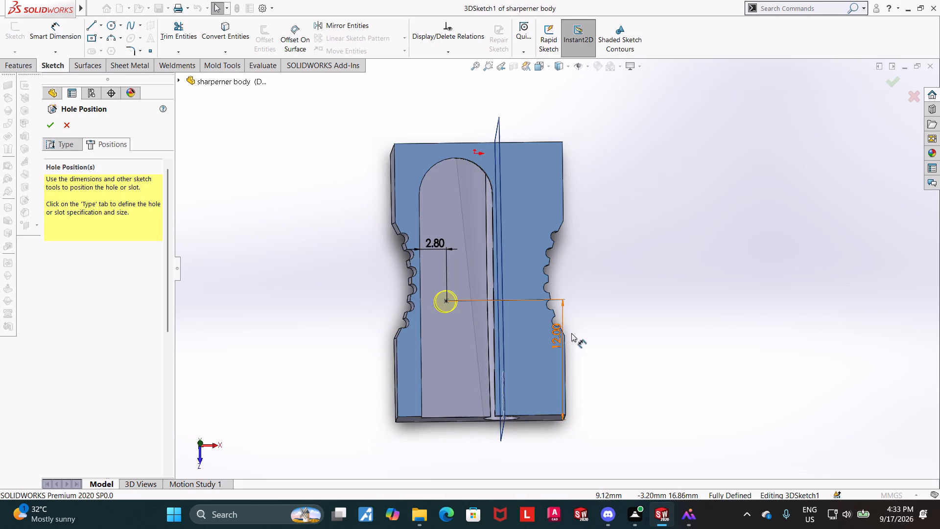
pyautogui.rightClick(558, 331)
pyautogui.press('Escape')
pyautogui.scroll(-6, 591, 322)
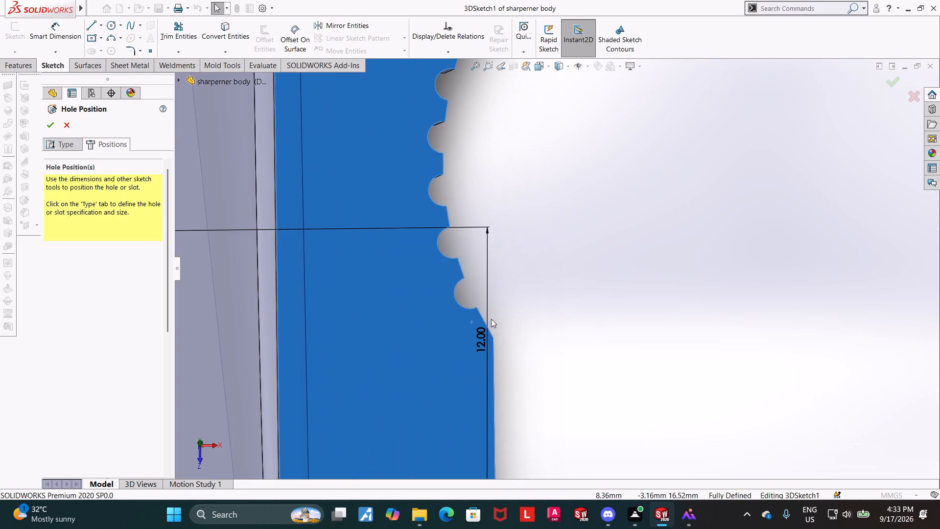
pyautogui.rightClick(485, 315)
pyautogui.click(514, 392)
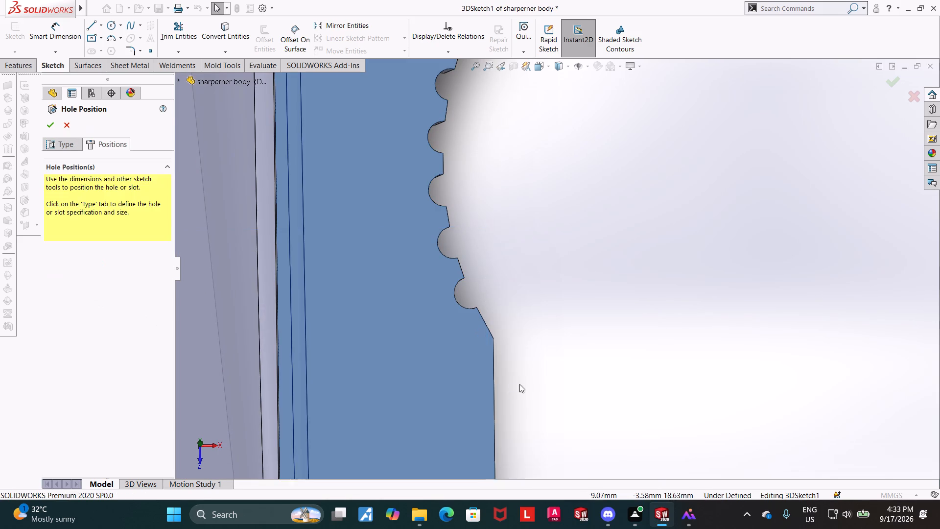
pyautogui.scroll(11, 525, 372)
pyautogui.scroll(-3, 521, 345)
pyautogui.press('Escape')
pyautogui.press('Escape')
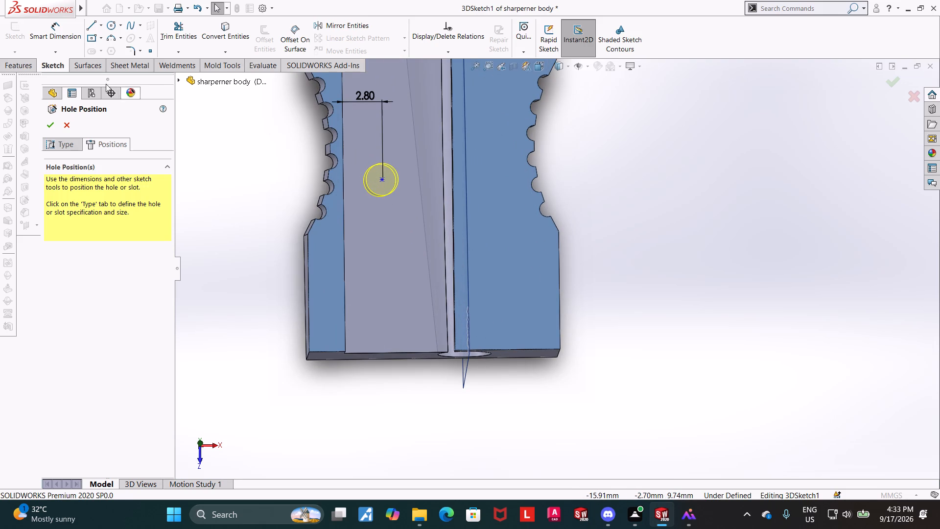
# Dimension the tapped hole's centre point 12 mm from the body's lower end edge and finish the hole edit.
pyautogui.click(78, 26)
pyautogui.moveTo(571, 234); pyautogui.dragTo(567, 233, button='middle')
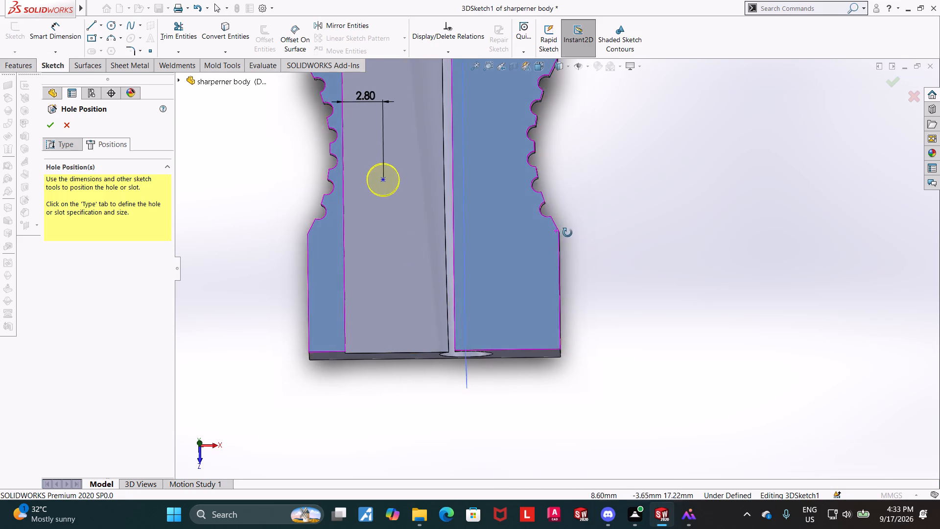
pyautogui.moveTo(567, 233); pyautogui.dragTo(570, 229, button='middle')
pyautogui.click(383, 179)
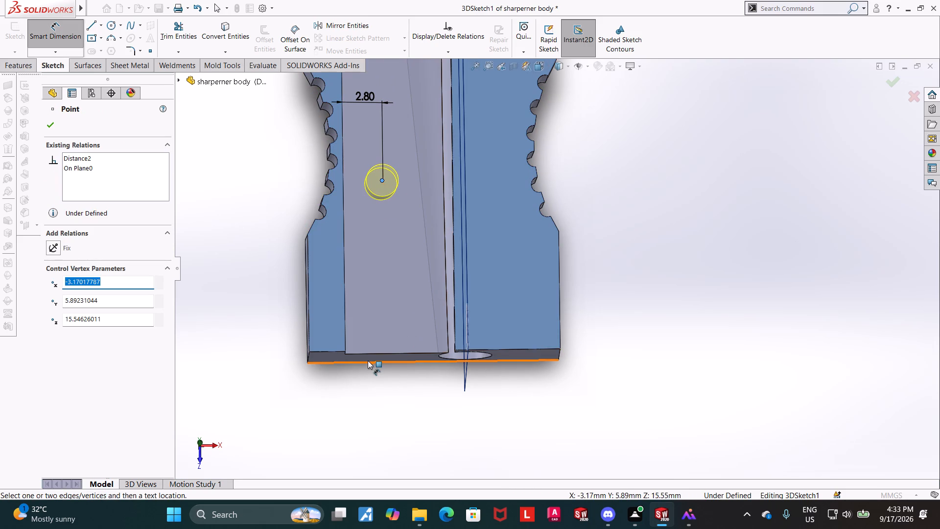
pyautogui.moveTo(590, 309); pyautogui.dragTo(590, 269, button='middle')
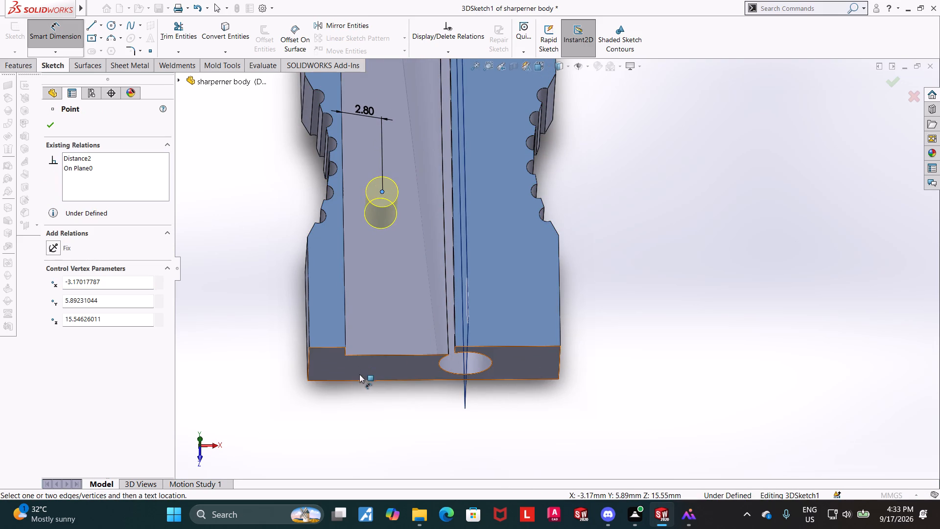
pyautogui.click(360, 382)
pyautogui.scroll(5, 364, 349)
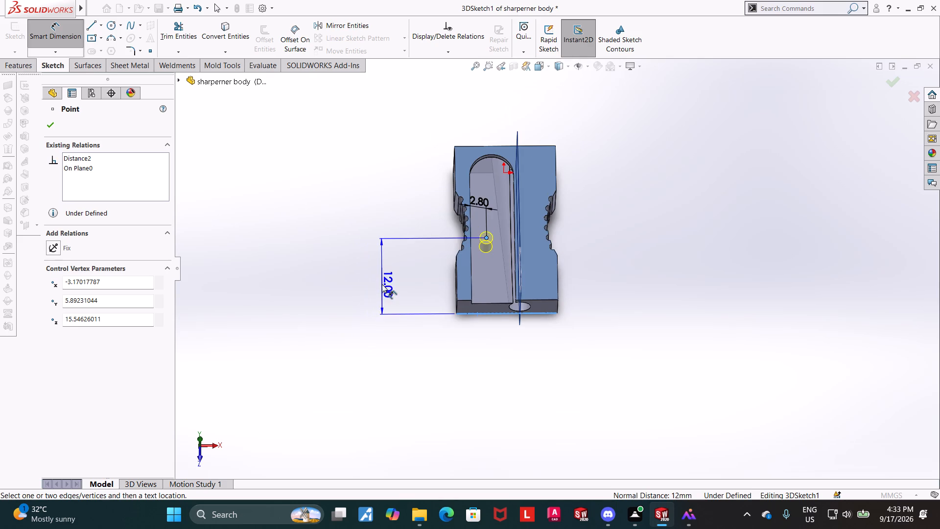
pyautogui.click(402, 279)
pyautogui.moveTo(652, 240); pyautogui.dragTo(652, 273, button='middle')
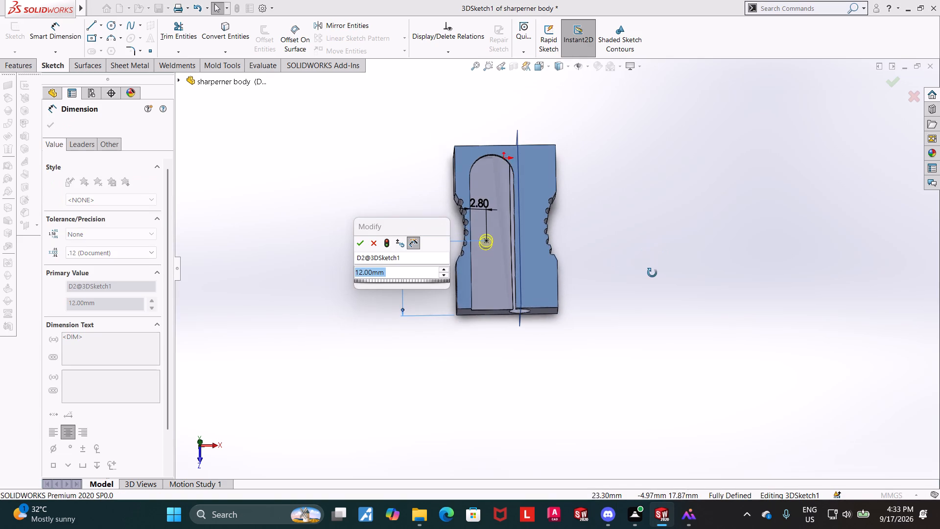
pyautogui.moveTo(652, 273); pyautogui.dragTo(651, 284, button='middle')
pyautogui.click(362, 243)
pyautogui.moveTo(623, 233); pyautogui.dragTo(618, 252, button='middle')
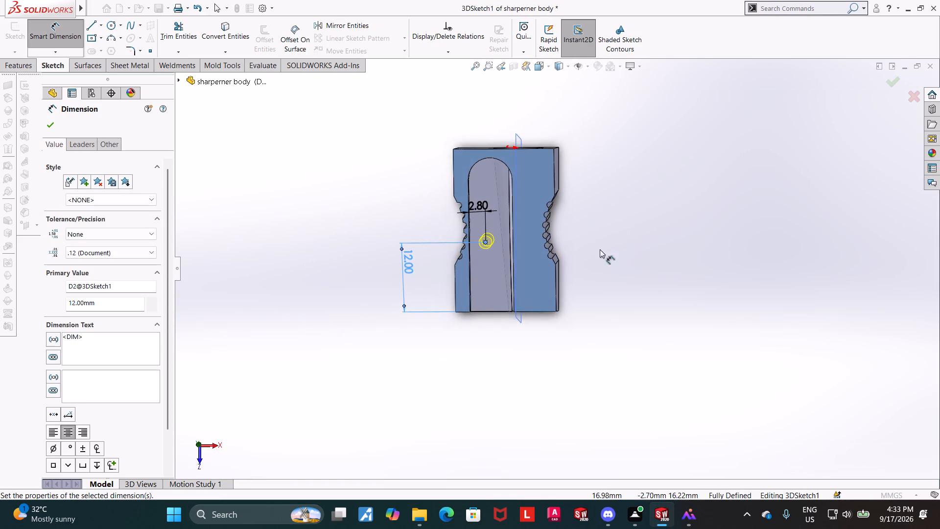
pyautogui.scroll(-4, 539, 255)
pyautogui.moveTo(604, 254); pyautogui.dragTo(607, 240, button='middle')
pyautogui.click(618, 248)
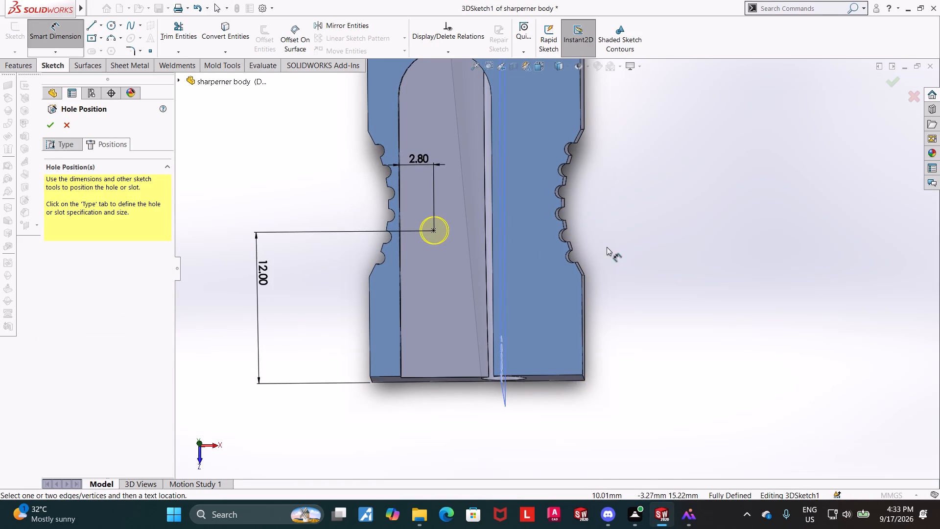
pyautogui.click(57, 122)
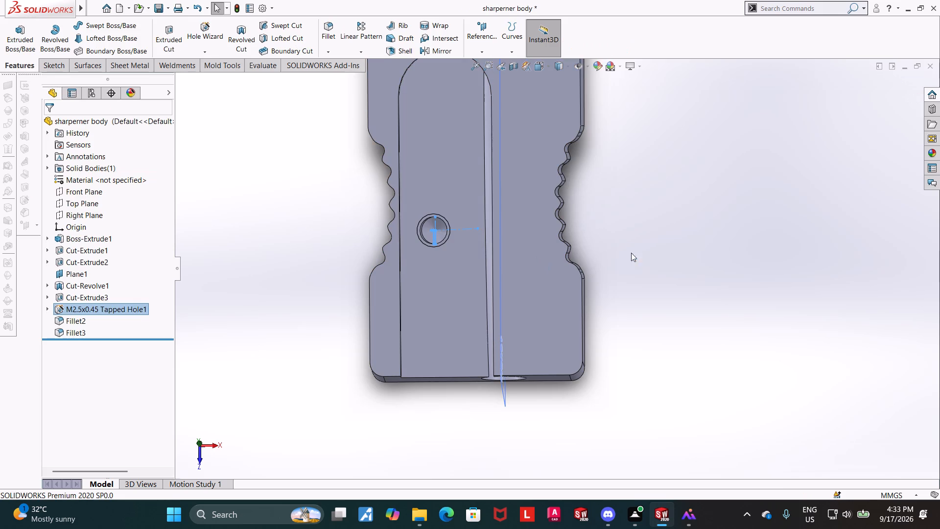
# Return to the Assem1 assembly and update it with the edited sharpener body.
pyautogui.click(670, 507)
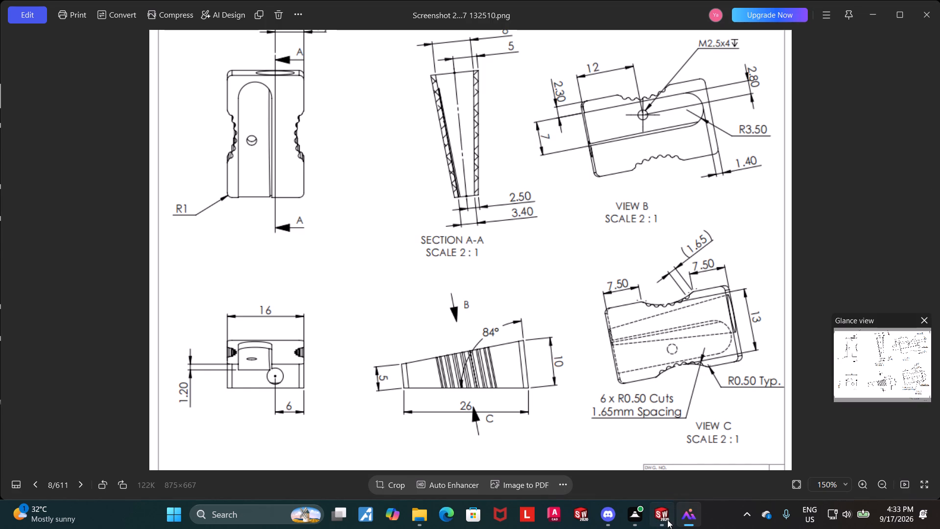
pyautogui.click(752, 452)
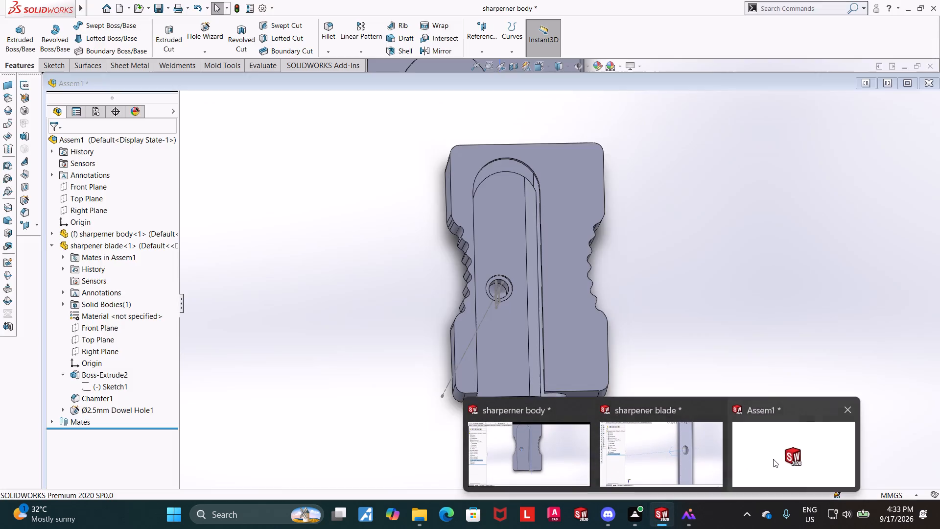
pyautogui.click(773, 459)
pyautogui.click(98, 73)
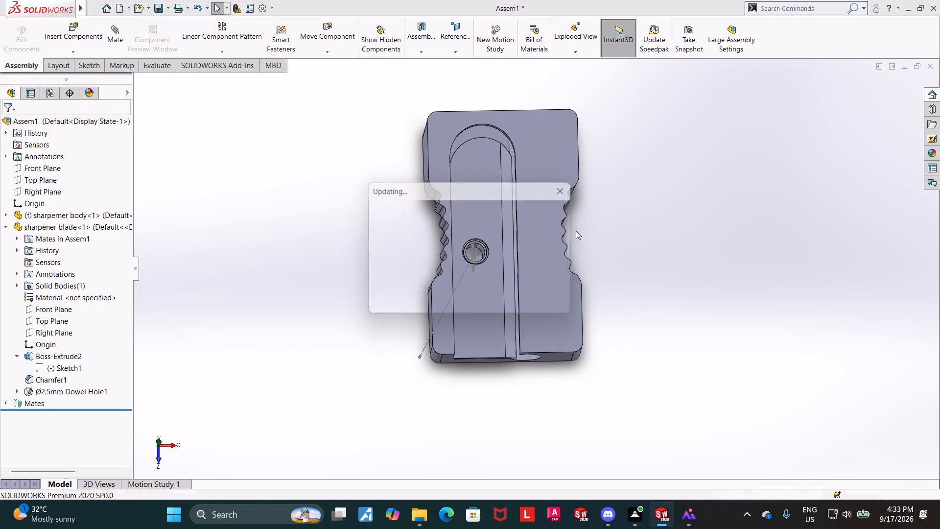
# Delete the Concentric1, Coincident1 and Parallel1 mates between the blade and the body.
pyautogui.moveTo(640, 243); pyautogui.dragTo(631, 178, button='middle')
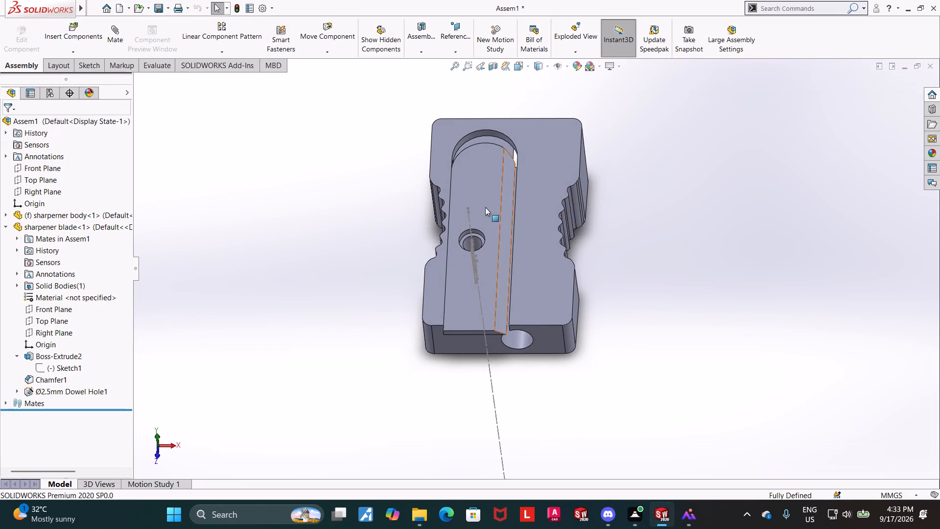
pyautogui.scroll(-3, 485, 207)
pyautogui.moveTo(744, 211); pyautogui.dragTo(748, 190, button='middle')
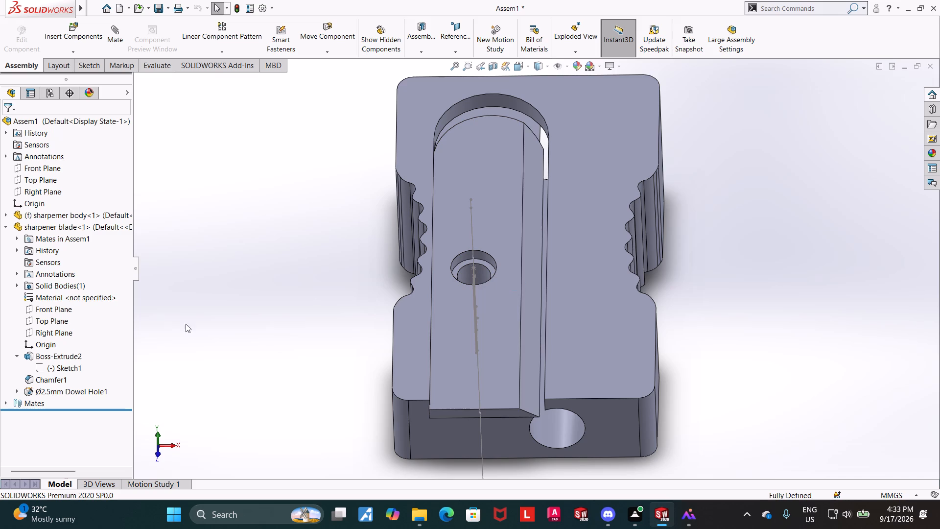
pyautogui.click(4, 403)
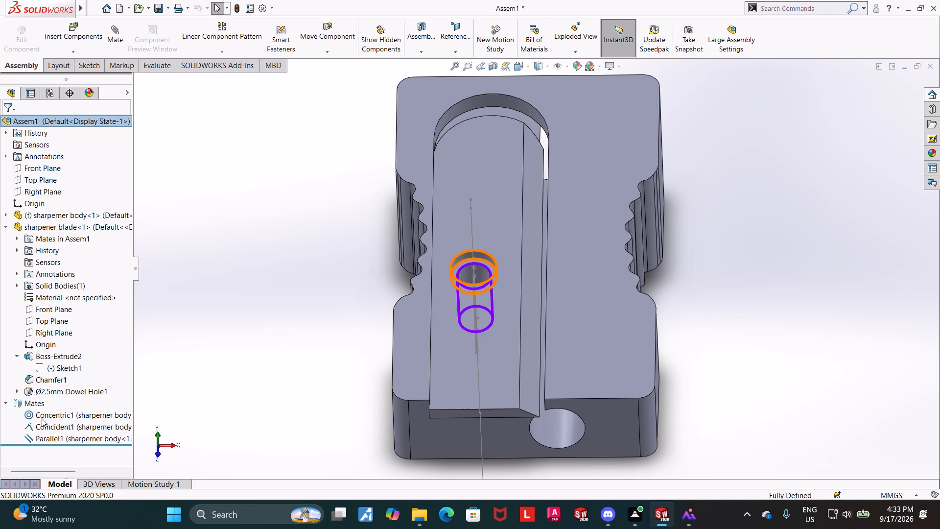
pyautogui.click(42, 418)
pyautogui.keyDown('ctrl'); pyautogui.click(48, 429); pyautogui.keyUp('ctrl')
pyautogui.keyDown('ctrl'); pyautogui.click(51, 435); pyautogui.keyUp('ctrl')
pyautogui.keyDown('ctrl'); pyautogui.rightClick(51, 435); pyautogui.keyUp('ctrl')
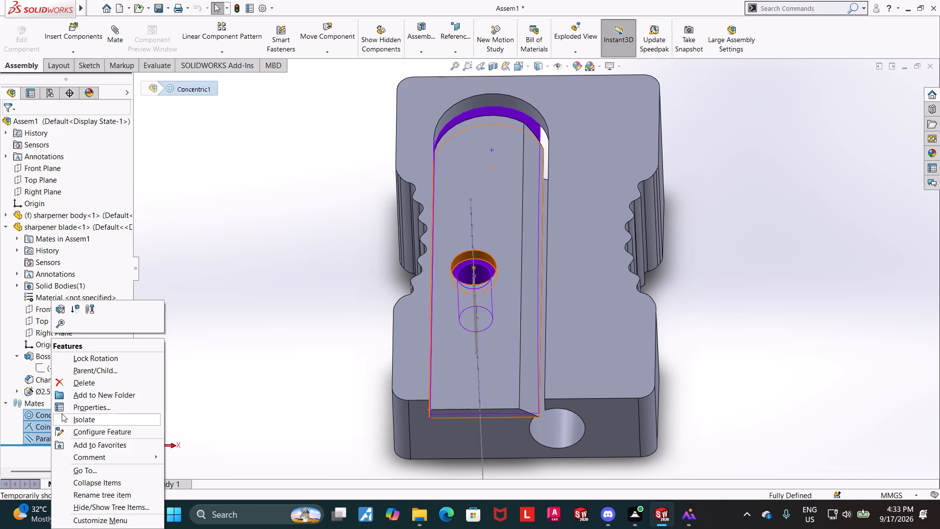
pyautogui.click(72, 381)
pyautogui.click(545, 192)
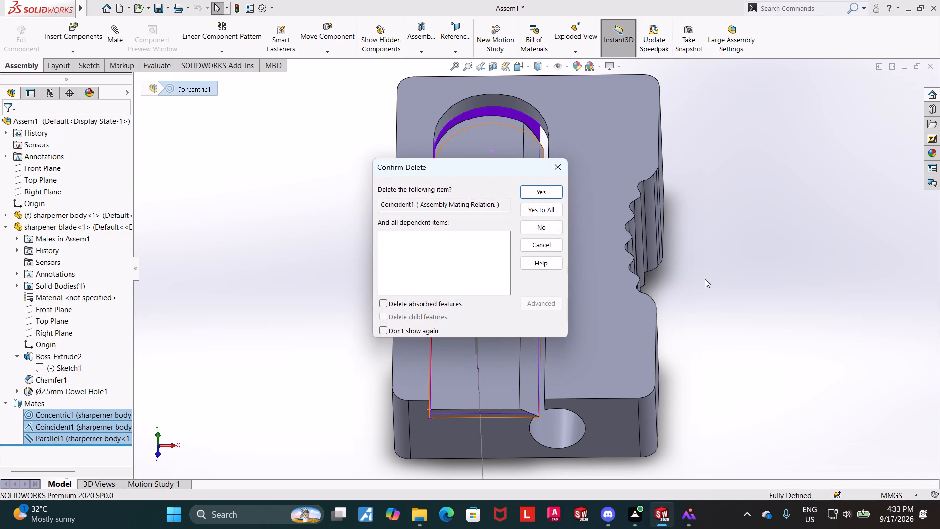
pyautogui.click(535, 187)
pyautogui.click(541, 200)
pyautogui.click(542, 192)
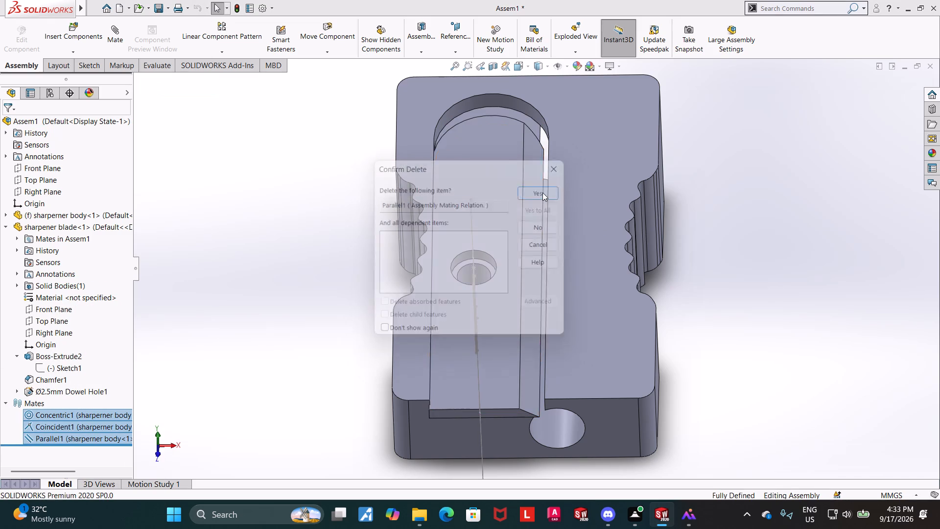
# Move the blade out of the recess and mate its long side face coincident with the recess's long side wall.
pyautogui.moveTo(494, 320); pyautogui.dragTo(700, 208)
pyautogui.middleClick(806, 343)
pyautogui.click(811, 346)
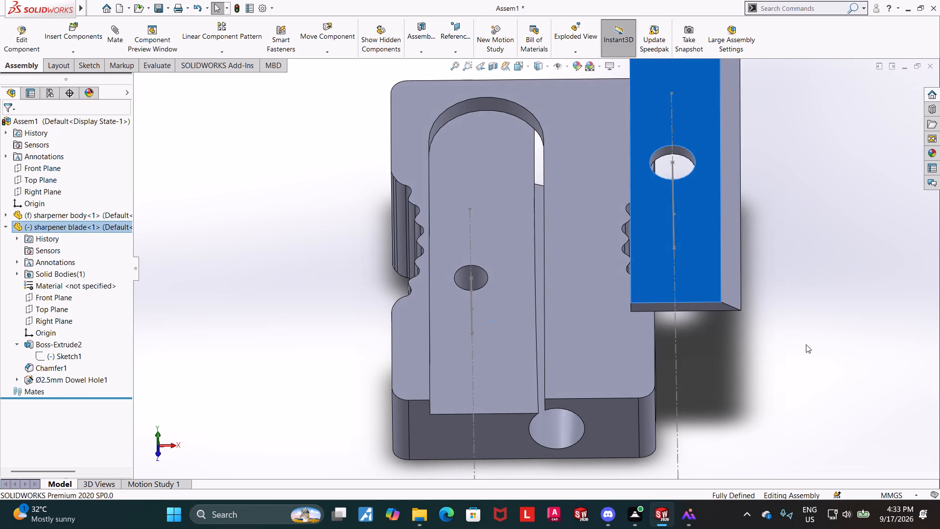
pyautogui.moveTo(806, 343); pyautogui.dragTo(851, 316, button='middle')
pyautogui.click(547, 172)
pyautogui.moveTo(788, 278); pyautogui.dragTo(707, 285, button='middle')
pyautogui.keyDown('ctrl'); pyautogui.click(404, 208); pyautogui.keyUp('ctrl')
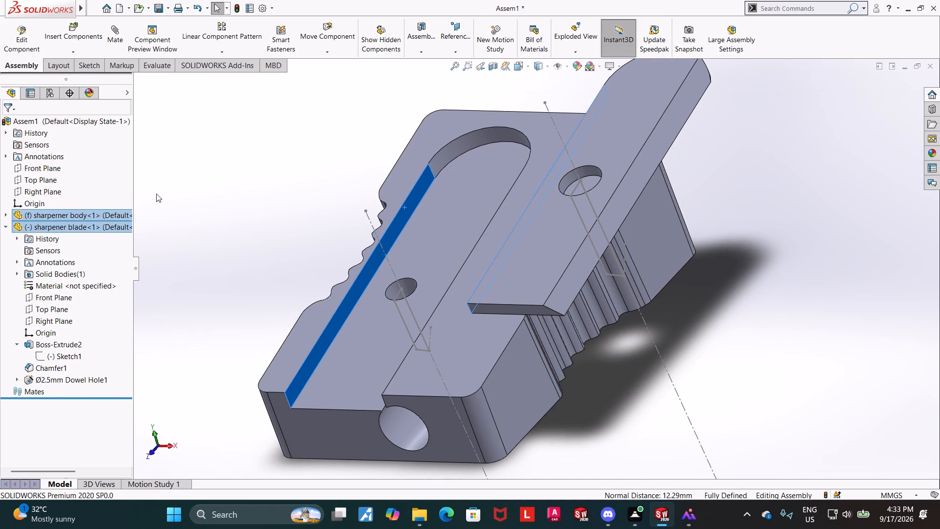
pyautogui.click(113, 33)
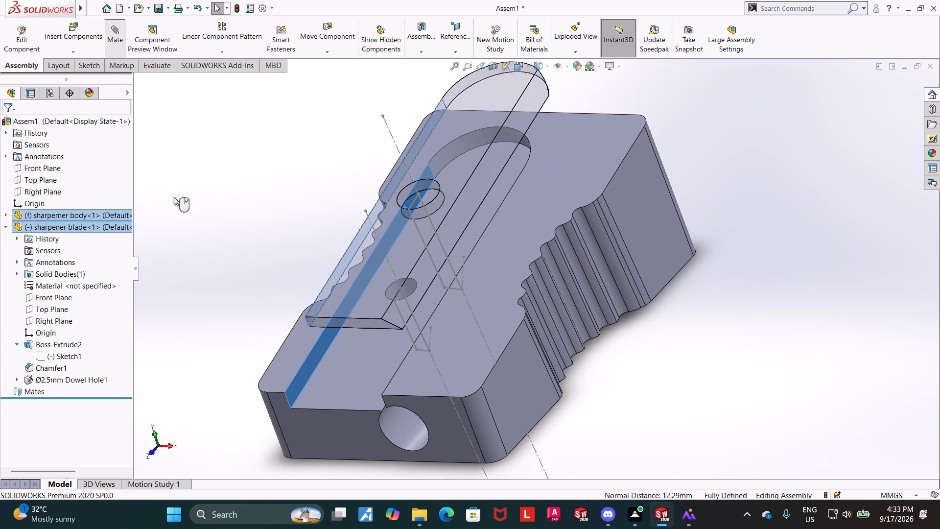
pyautogui.click(4, 123)
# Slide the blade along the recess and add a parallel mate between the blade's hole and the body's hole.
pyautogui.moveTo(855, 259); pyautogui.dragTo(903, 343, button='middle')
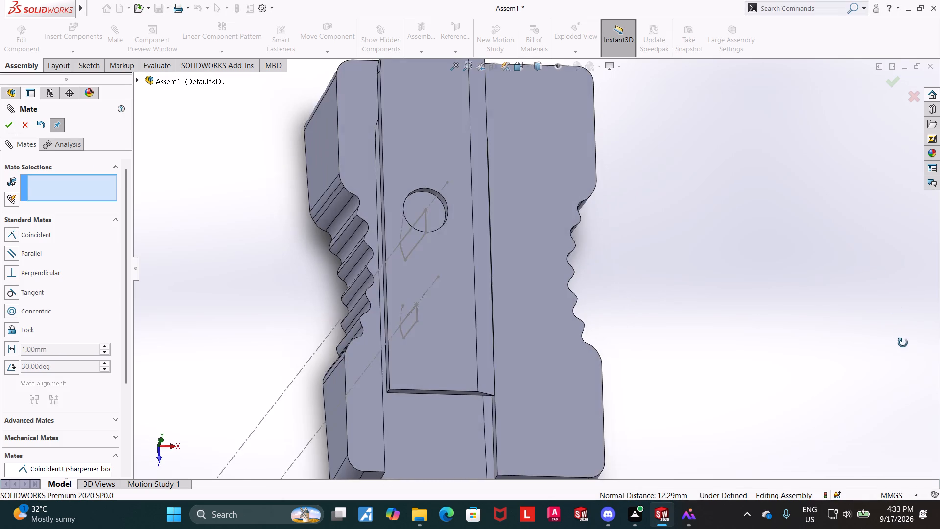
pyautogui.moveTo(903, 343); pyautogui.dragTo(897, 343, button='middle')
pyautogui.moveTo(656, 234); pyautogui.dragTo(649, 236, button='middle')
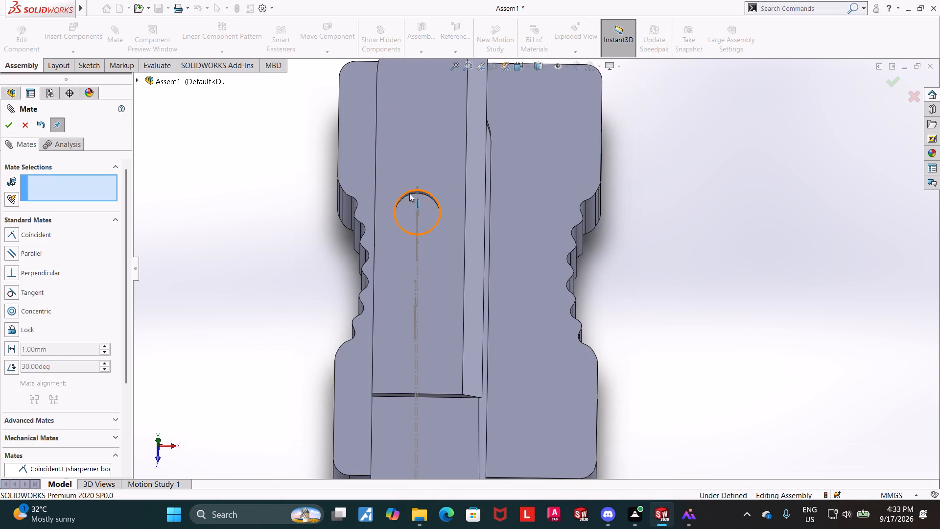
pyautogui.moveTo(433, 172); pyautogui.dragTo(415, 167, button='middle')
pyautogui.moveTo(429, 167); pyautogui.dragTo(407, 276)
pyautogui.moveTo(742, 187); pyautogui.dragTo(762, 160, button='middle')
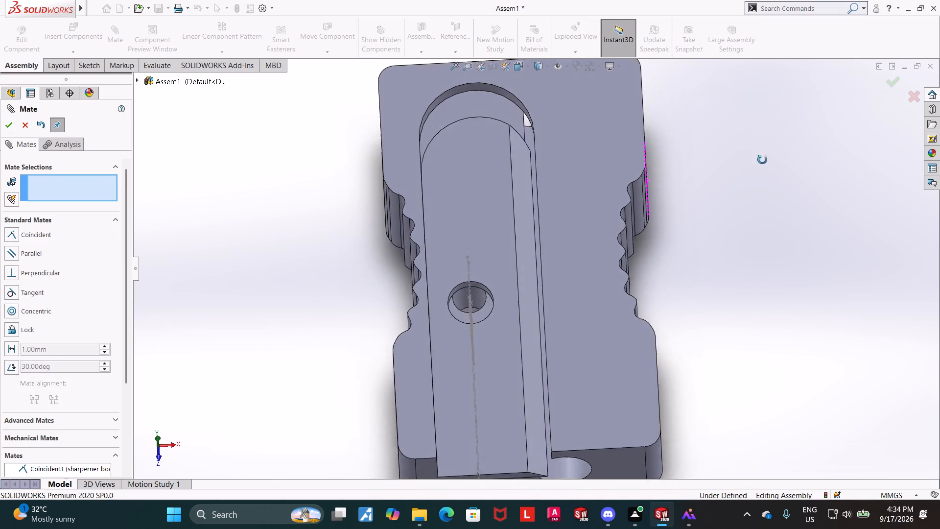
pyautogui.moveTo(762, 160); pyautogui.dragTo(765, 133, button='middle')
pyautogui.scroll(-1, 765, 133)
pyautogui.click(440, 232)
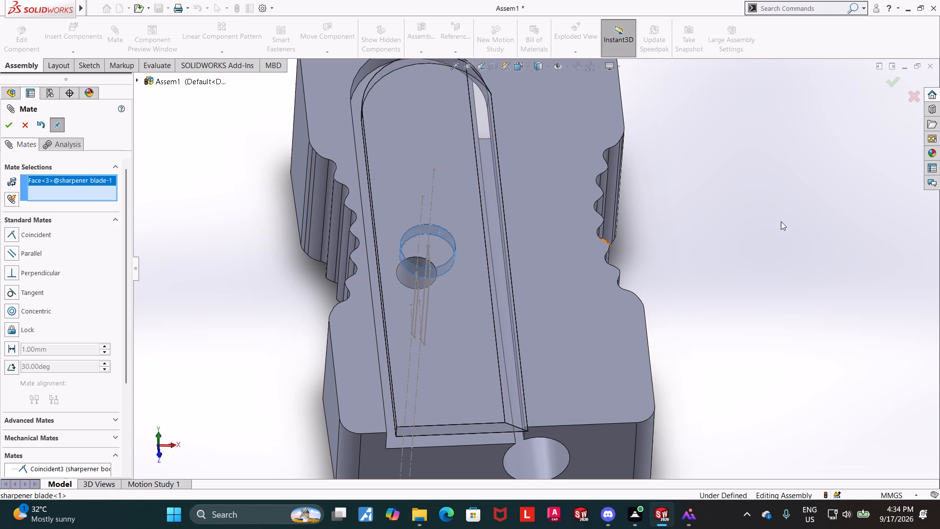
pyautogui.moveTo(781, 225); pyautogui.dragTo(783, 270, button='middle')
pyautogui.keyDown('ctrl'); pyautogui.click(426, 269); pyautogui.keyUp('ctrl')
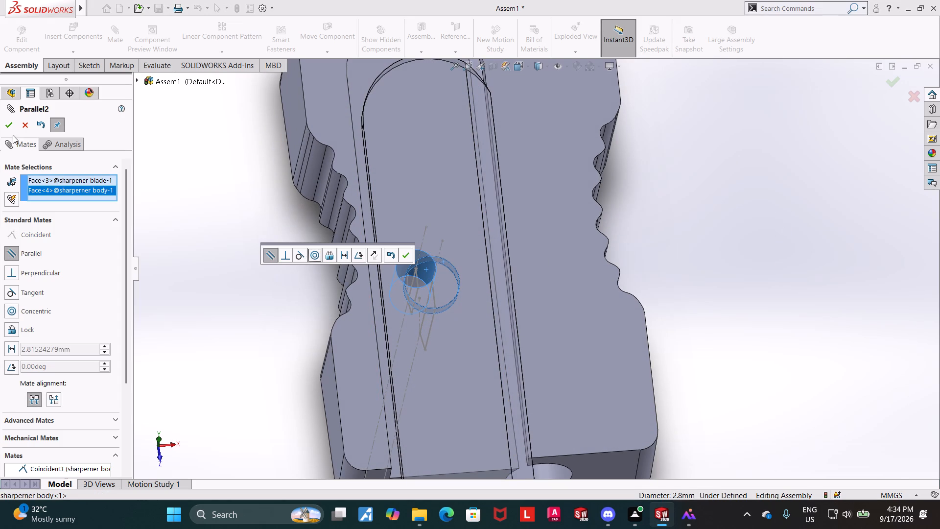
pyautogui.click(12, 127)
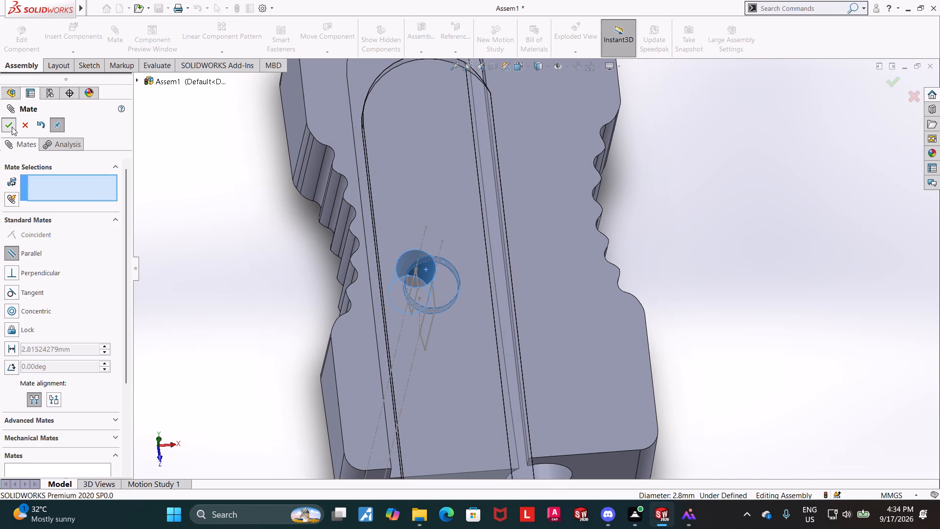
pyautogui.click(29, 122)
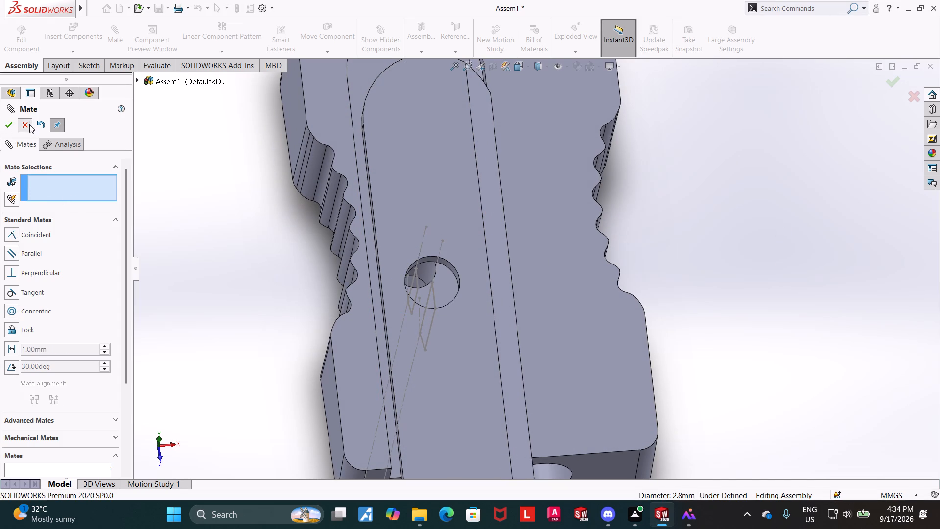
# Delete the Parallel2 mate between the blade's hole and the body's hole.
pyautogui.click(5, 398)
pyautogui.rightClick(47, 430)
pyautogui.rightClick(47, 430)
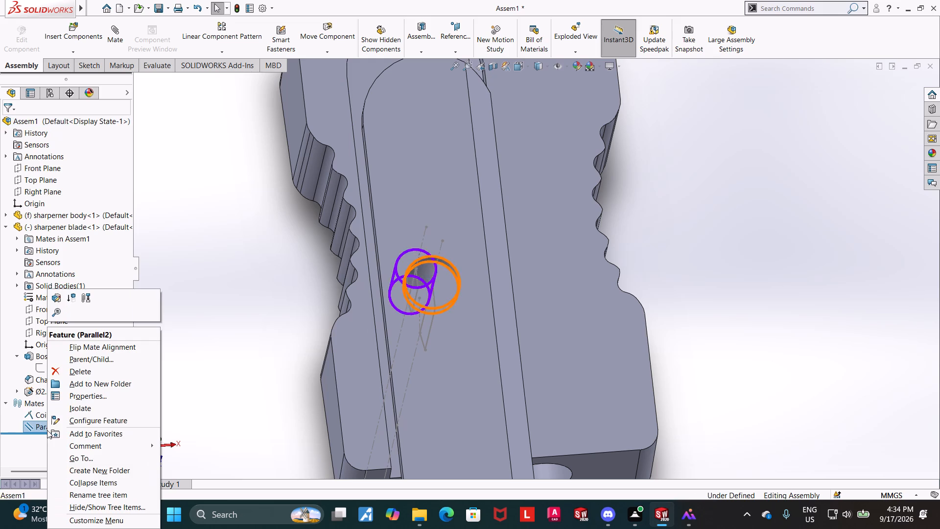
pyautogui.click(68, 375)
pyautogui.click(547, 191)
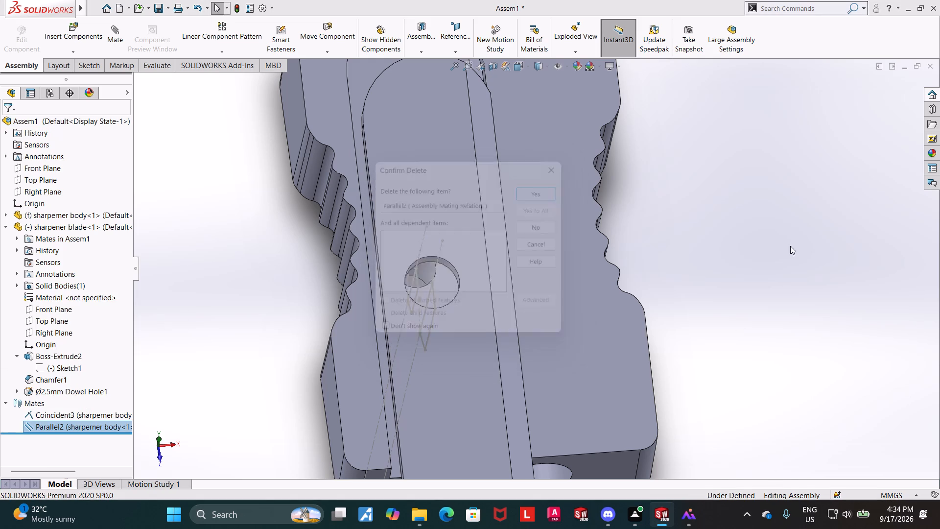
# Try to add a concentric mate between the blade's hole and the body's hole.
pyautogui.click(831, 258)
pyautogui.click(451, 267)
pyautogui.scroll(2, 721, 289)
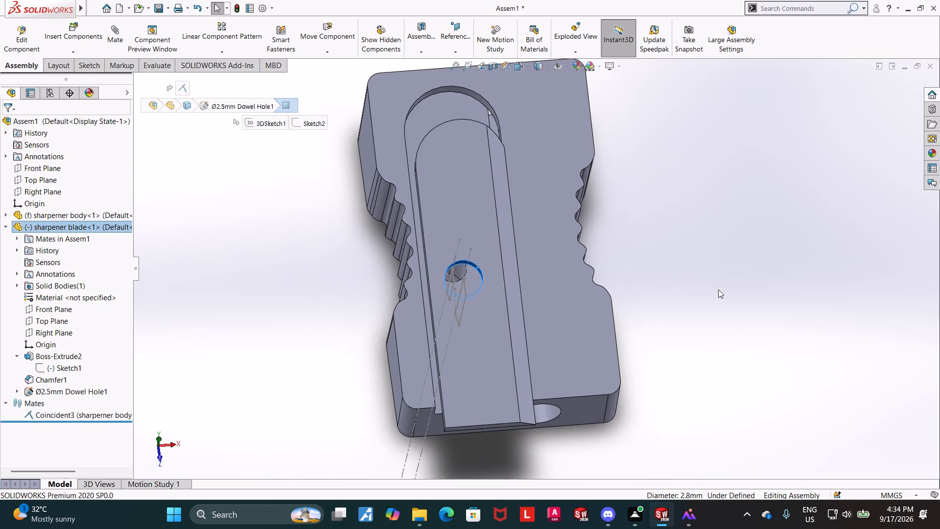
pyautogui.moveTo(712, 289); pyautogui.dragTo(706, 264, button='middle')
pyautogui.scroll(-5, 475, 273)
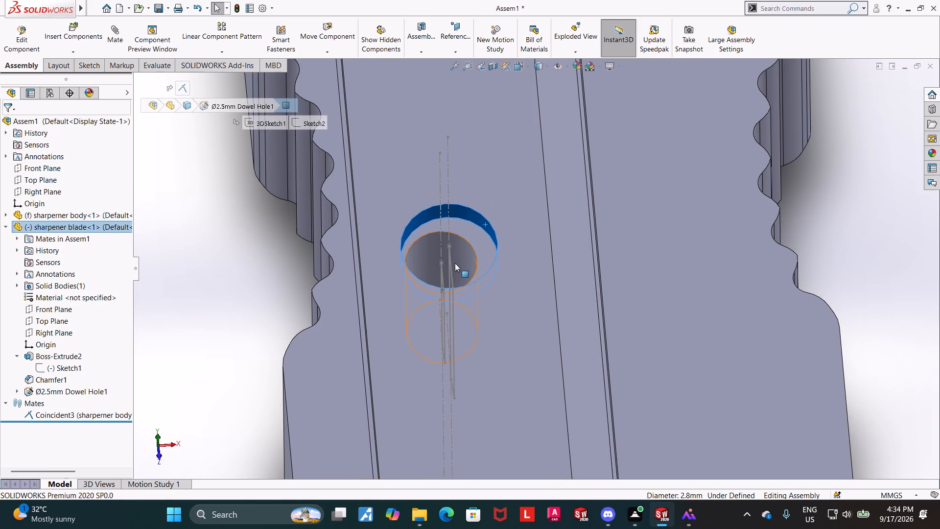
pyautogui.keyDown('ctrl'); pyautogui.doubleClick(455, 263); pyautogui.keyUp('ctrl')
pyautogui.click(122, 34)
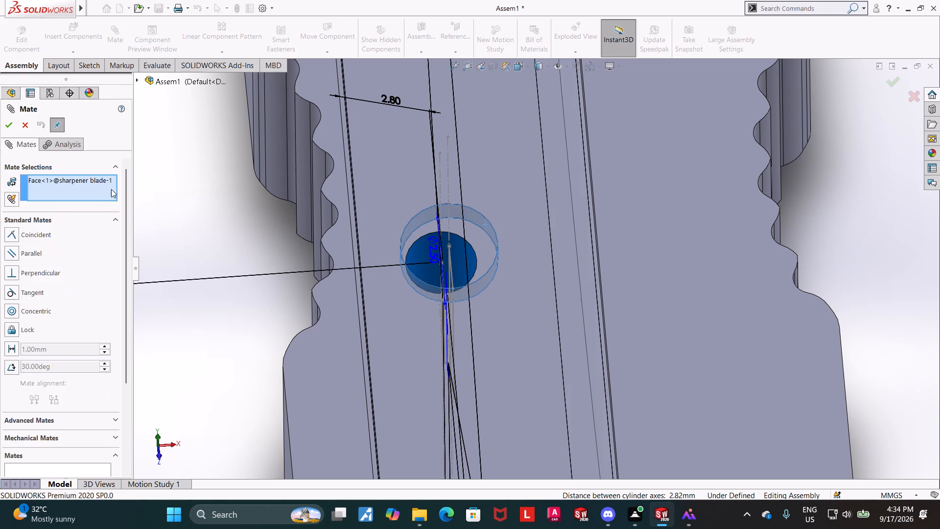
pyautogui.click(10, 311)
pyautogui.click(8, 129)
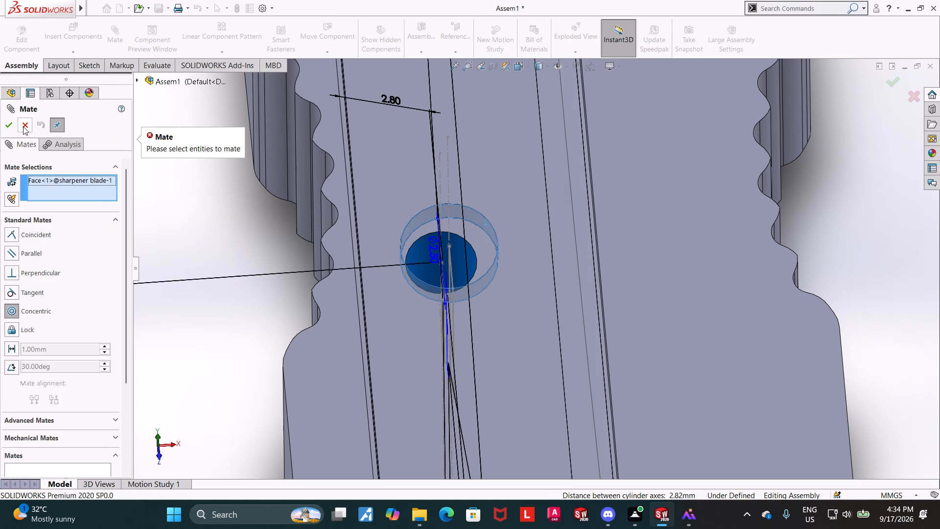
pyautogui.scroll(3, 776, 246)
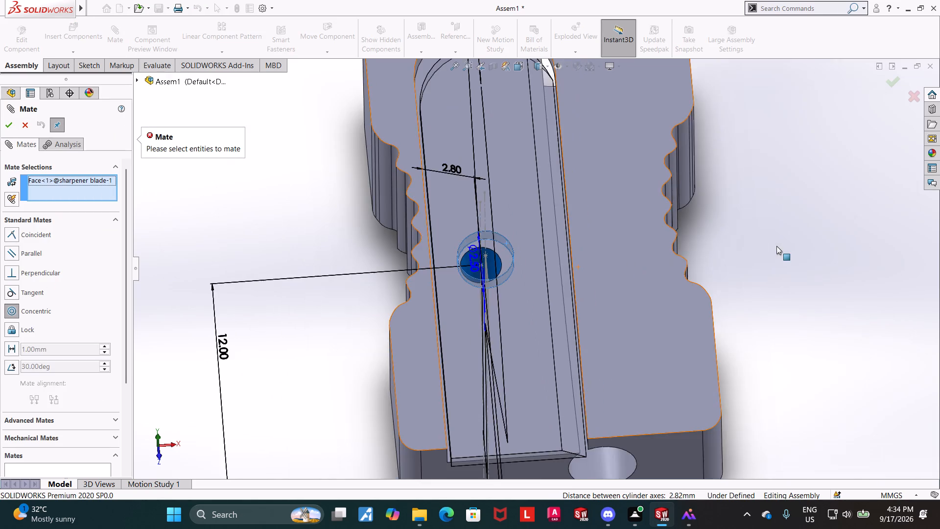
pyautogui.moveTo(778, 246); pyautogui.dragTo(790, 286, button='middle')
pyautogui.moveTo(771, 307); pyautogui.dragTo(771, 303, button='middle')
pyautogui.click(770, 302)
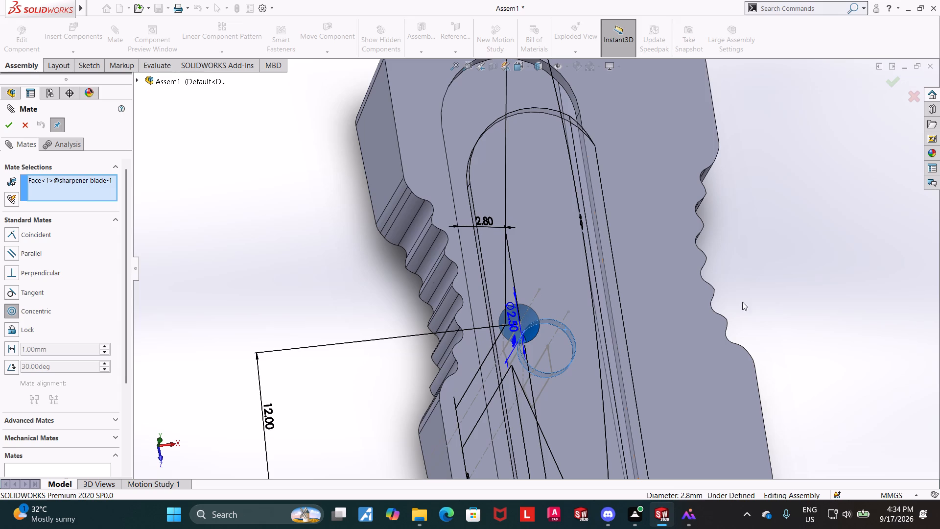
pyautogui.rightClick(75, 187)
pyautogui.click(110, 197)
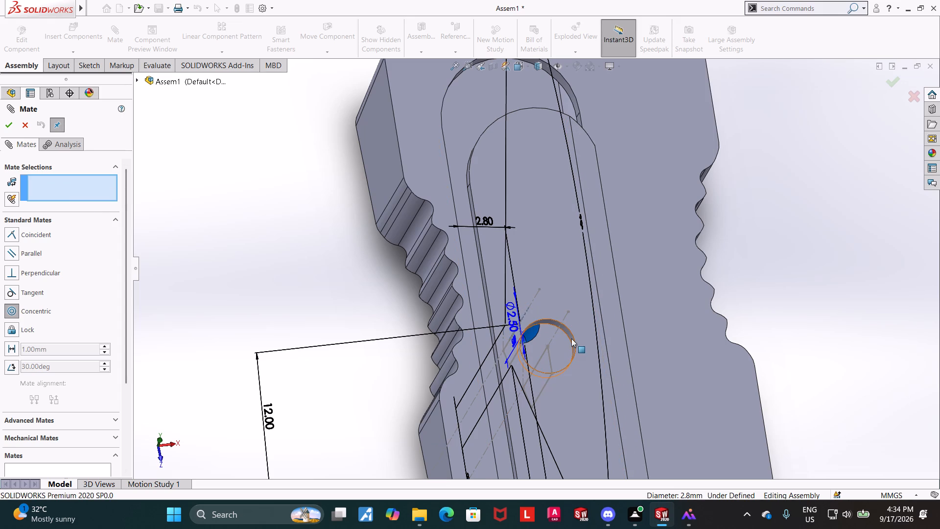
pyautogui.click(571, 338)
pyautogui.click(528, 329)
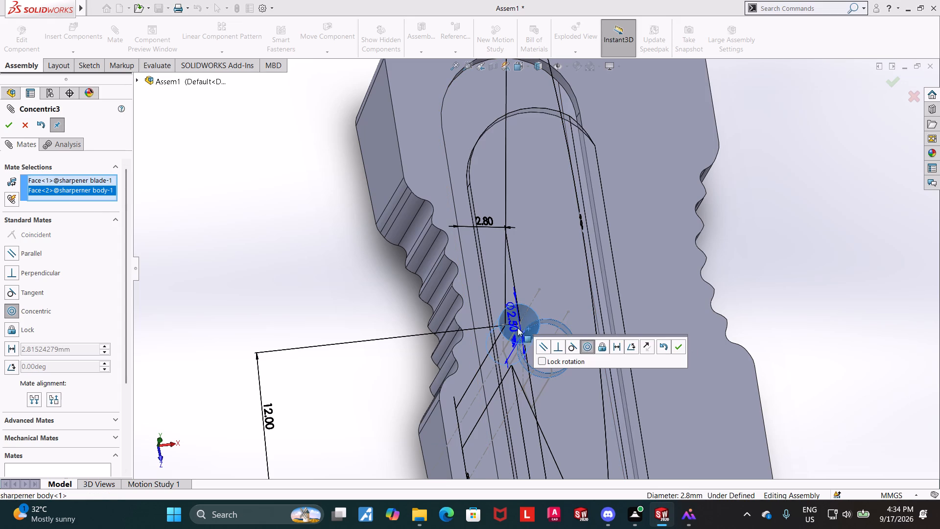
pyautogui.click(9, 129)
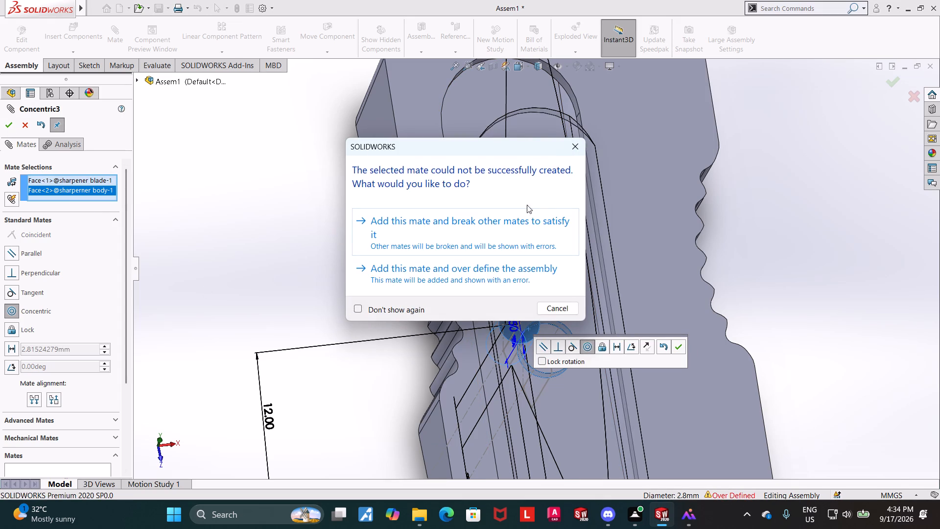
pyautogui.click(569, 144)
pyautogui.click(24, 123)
# Delete the Coincident3 mate between the blade and the body.
pyautogui.scroll(5, 390, 189)
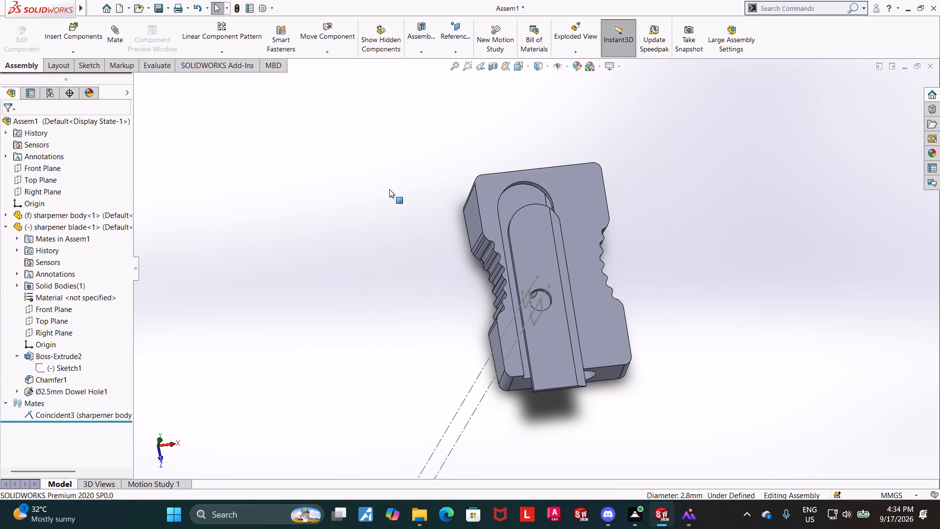
pyautogui.moveTo(681, 264); pyautogui.dragTo(673, 274, button='middle')
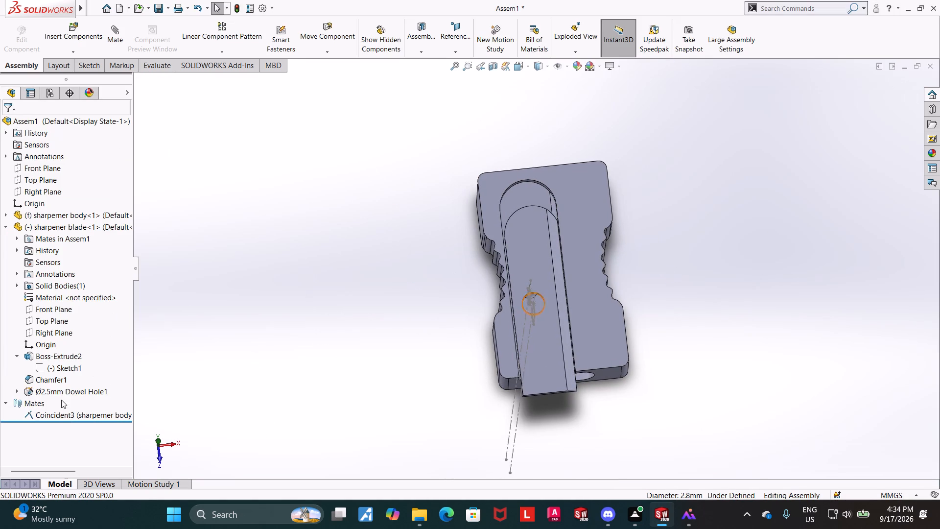
pyautogui.rightClick(36, 415)
pyautogui.click(59, 368)
pyautogui.click(529, 191)
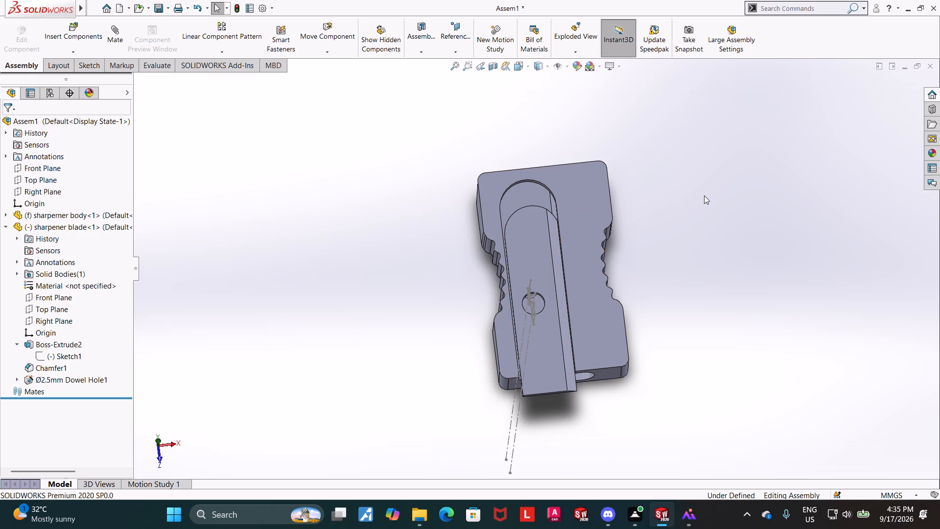
# Move the blade out of the recess and place it beside the sharpener body.
pyautogui.moveTo(698, 201); pyautogui.dragTo(703, 163, button='middle')
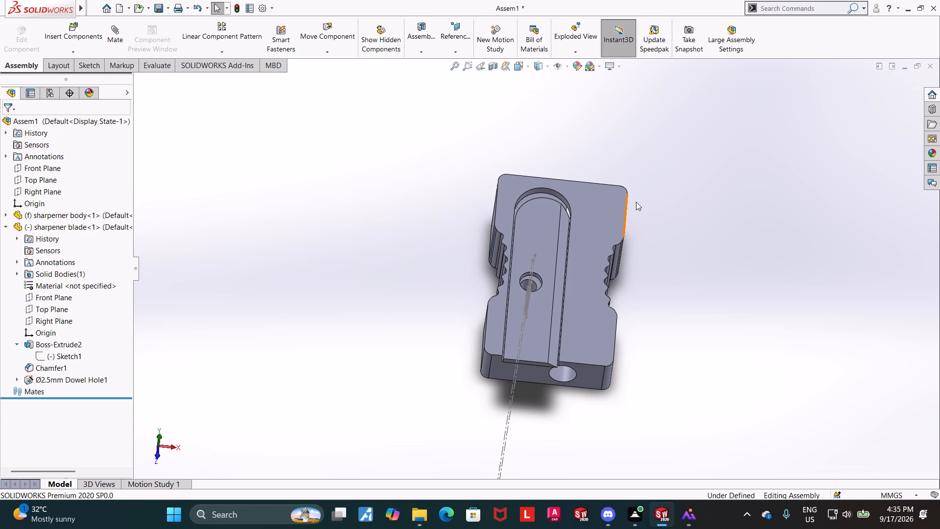
pyautogui.moveTo(620, 188); pyautogui.dragTo(619, 195, button='middle')
pyautogui.moveTo(704, 204); pyautogui.dragTo(686, 196, button='middle')
pyautogui.moveTo(533, 265); pyautogui.dragTo(455, 255)
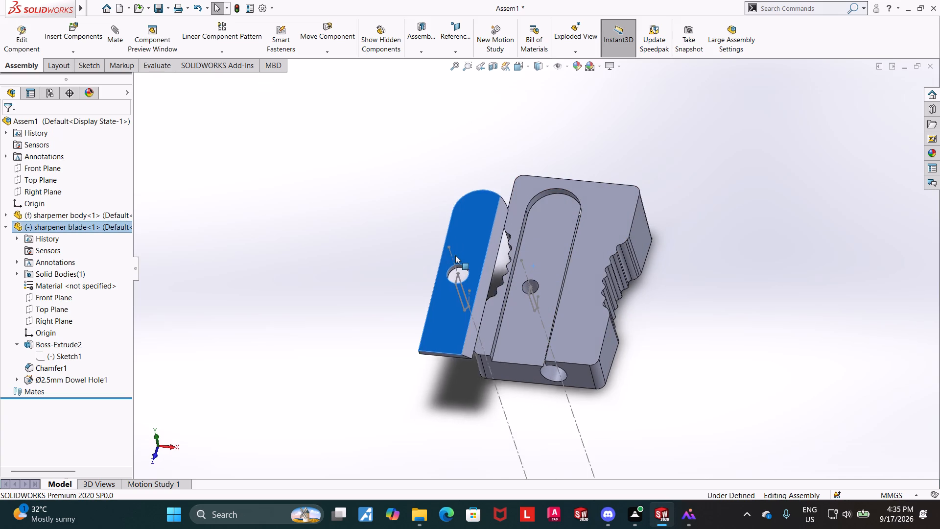
pyautogui.moveTo(455, 255); pyautogui.dragTo(438, 253)
pyautogui.click(786, 288)
# Add a concentric mate between the blade's hole and the small screw hole in the body's recess.
pyautogui.moveTo(755, 285); pyautogui.dragTo(778, 289, button='middle')
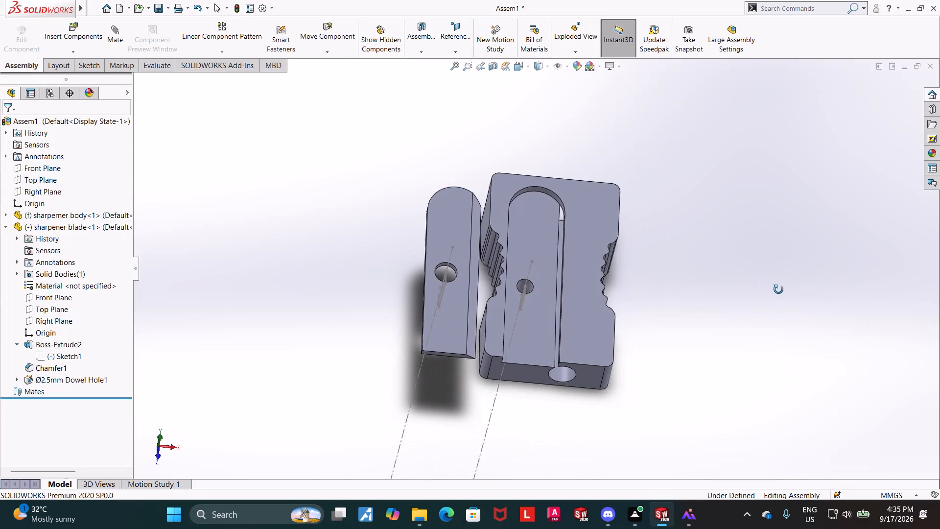
pyautogui.moveTo(778, 289); pyautogui.dragTo(777, 292, button='middle')
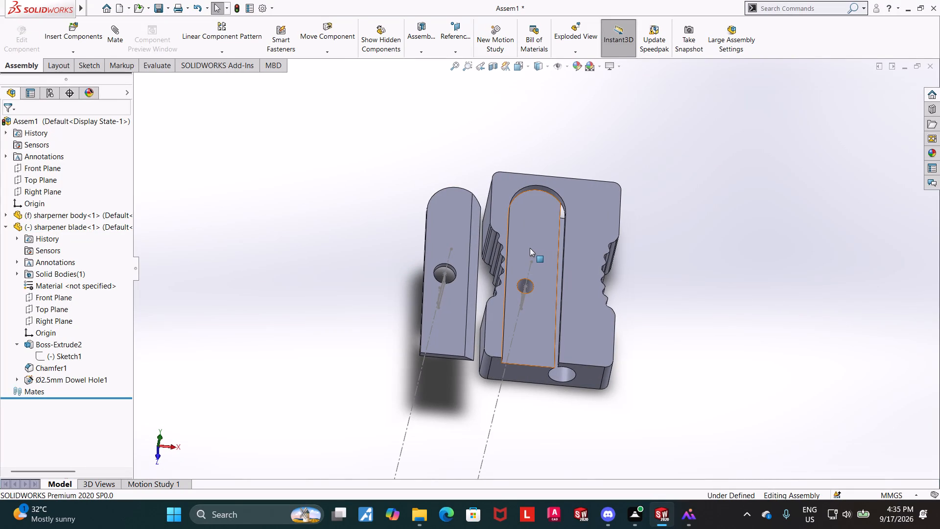
pyautogui.scroll(-2, 530, 248)
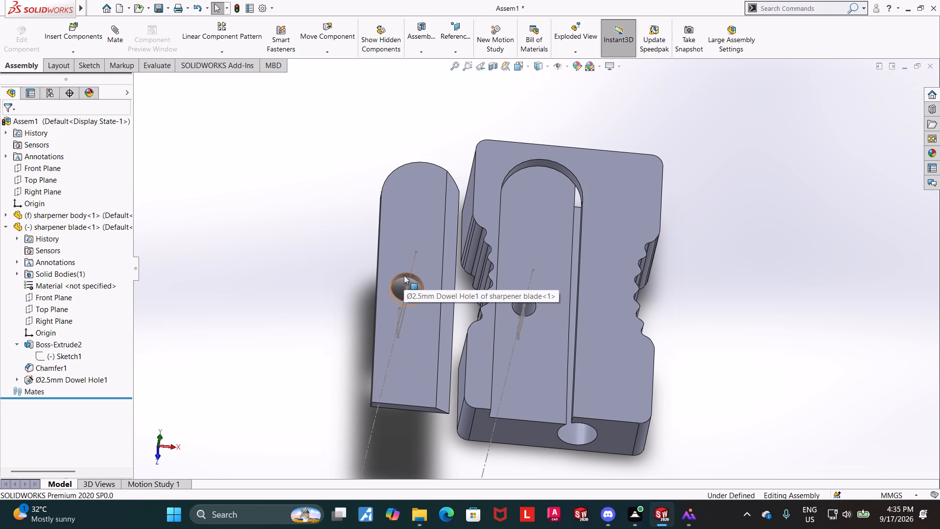
pyautogui.click(404, 275)
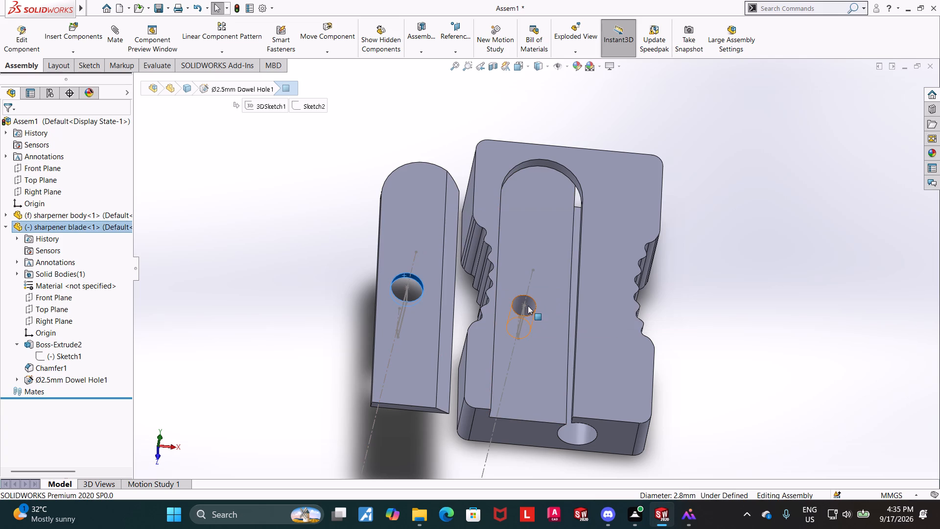
pyautogui.keyDown('ctrl'); pyautogui.click(528, 306); pyautogui.keyUp('ctrl')
pyautogui.click(114, 31)
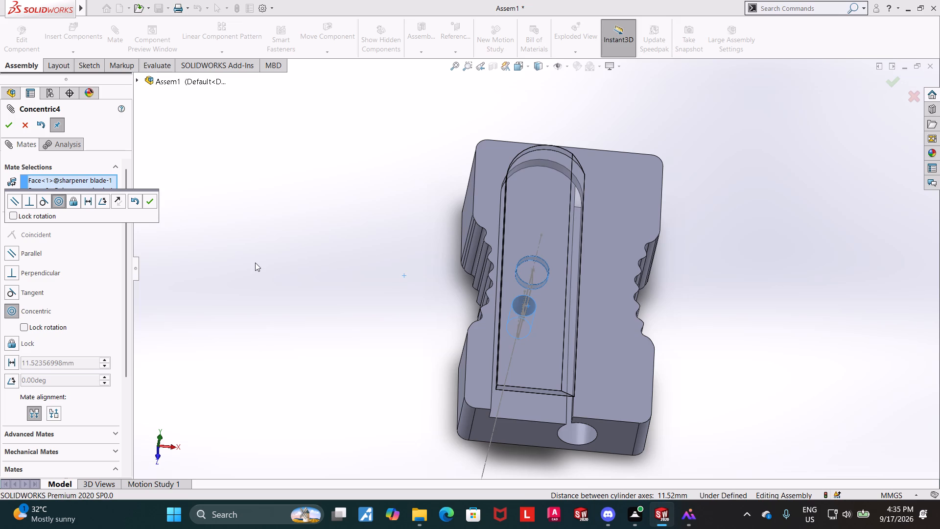
pyautogui.click(7, 125)
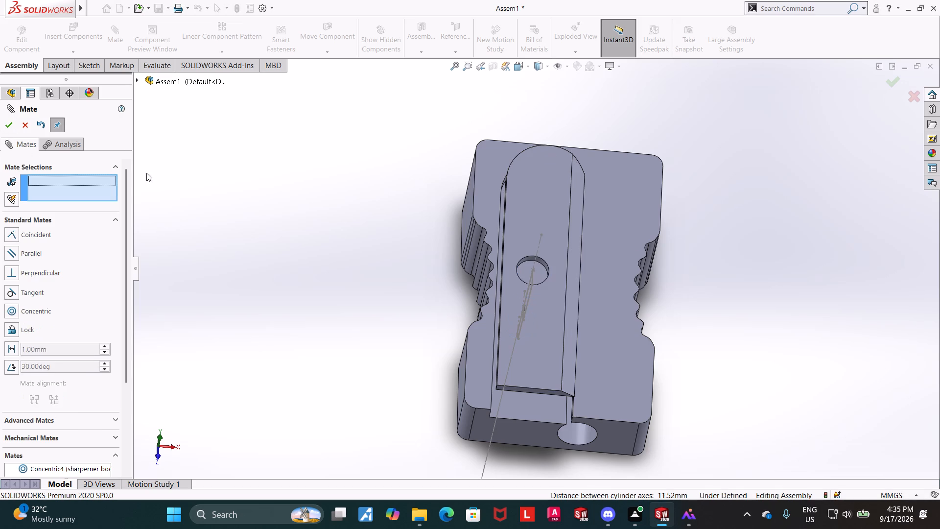
# Inspect the blade's fit over the recess, then compare the sharpener blade part with the blade reference drawing in the image viewer.
pyautogui.moveTo(751, 252); pyautogui.dragTo(746, 323, button='middle')
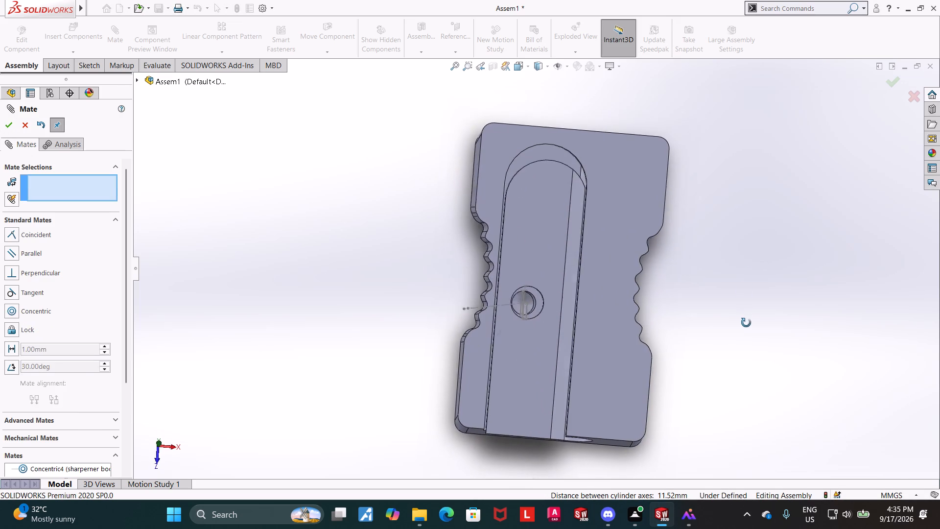
pyautogui.moveTo(746, 323); pyautogui.dragTo(726, 333, button='middle')
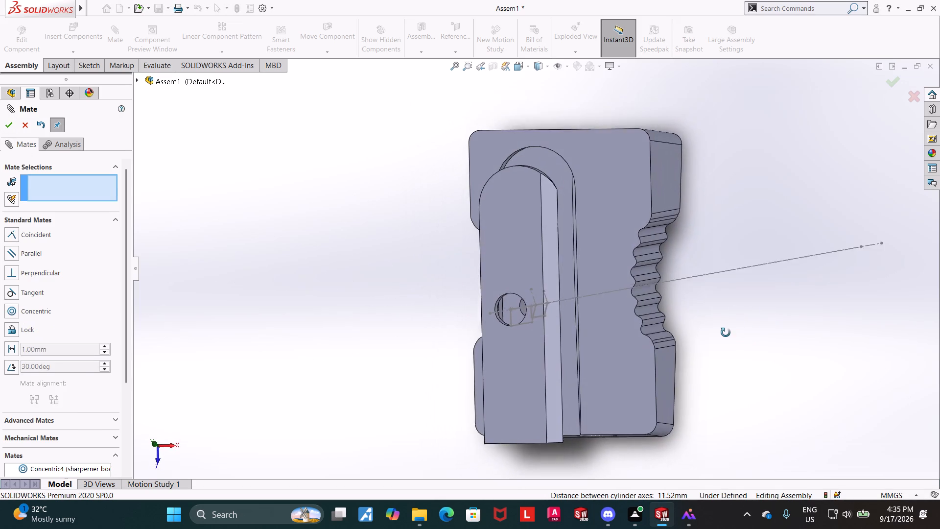
pyautogui.moveTo(726, 333); pyautogui.dragTo(729, 335, button='middle')
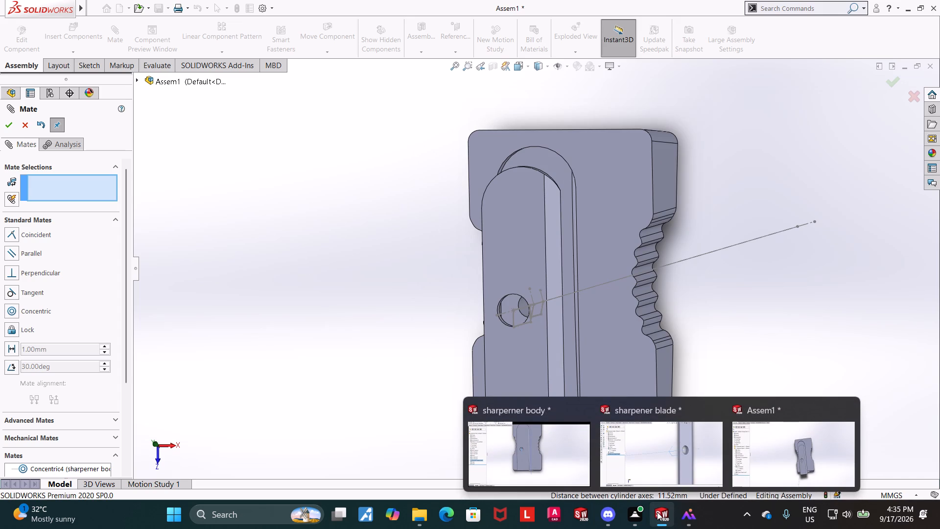
pyautogui.click(673, 465)
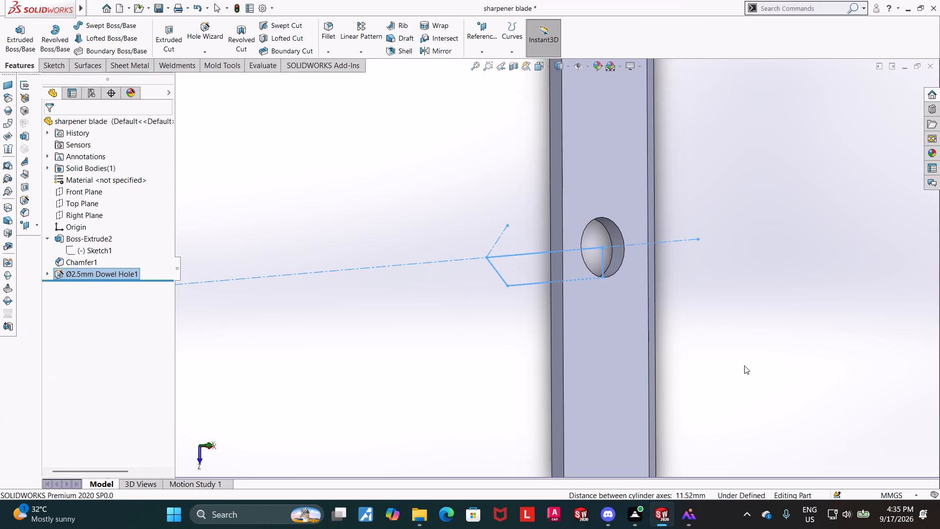
pyautogui.scroll(5, 731, 351)
pyautogui.moveTo(724, 350); pyautogui.dragTo(705, 348, button='middle')
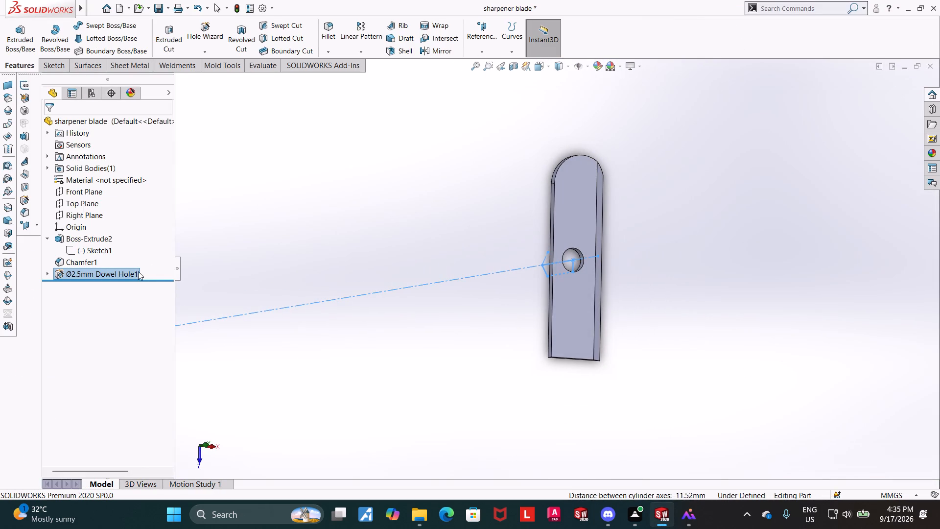
pyautogui.click(689, 517)
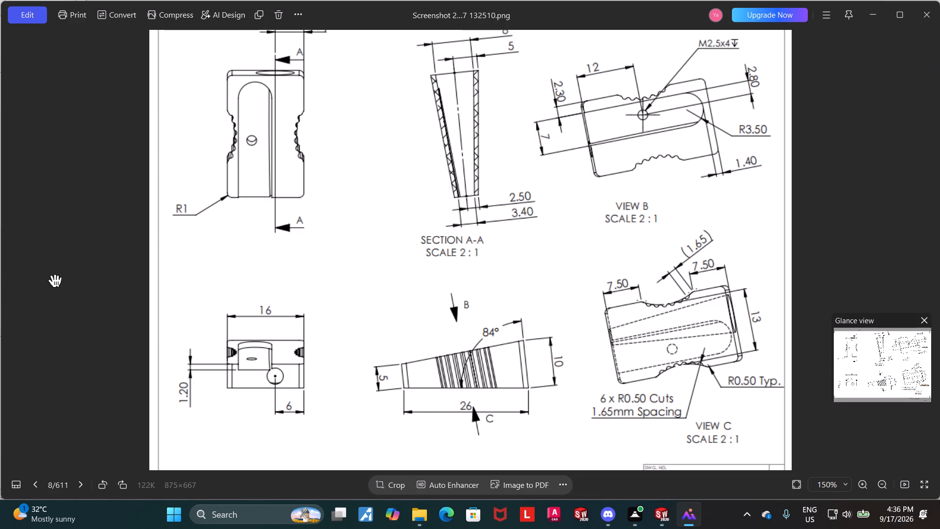
pyautogui.click(21, 242)
pyautogui.click(21, 242)
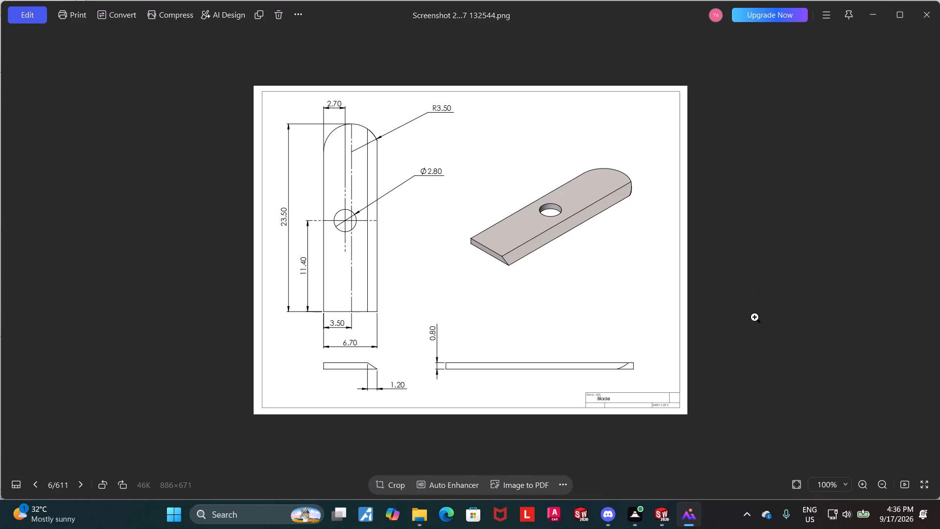
pyautogui.click(688, 511)
# Open the blade's Sketch1 to review its dimensions, exit it, and check the blade against the reference drawing again.
pyautogui.click(77, 245)
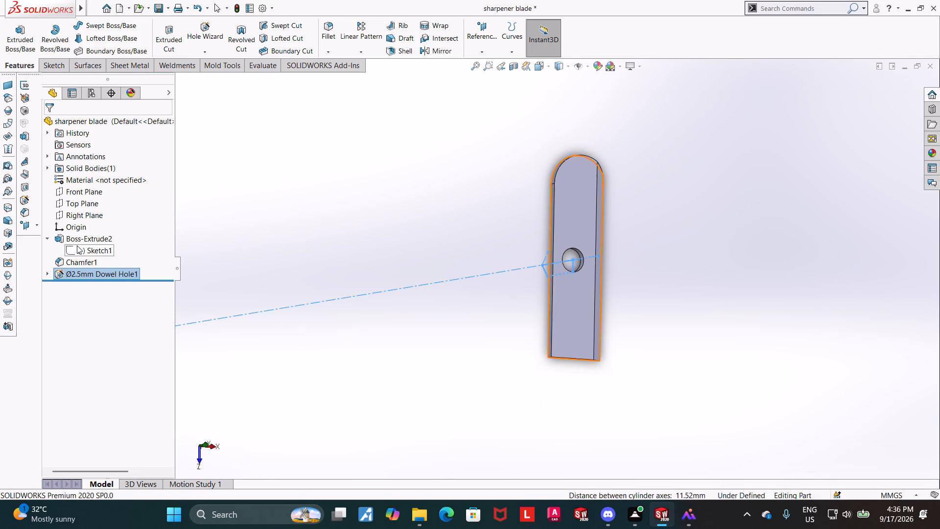
pyautogui.click(93, 251)
pyautogui.click(98, 224)
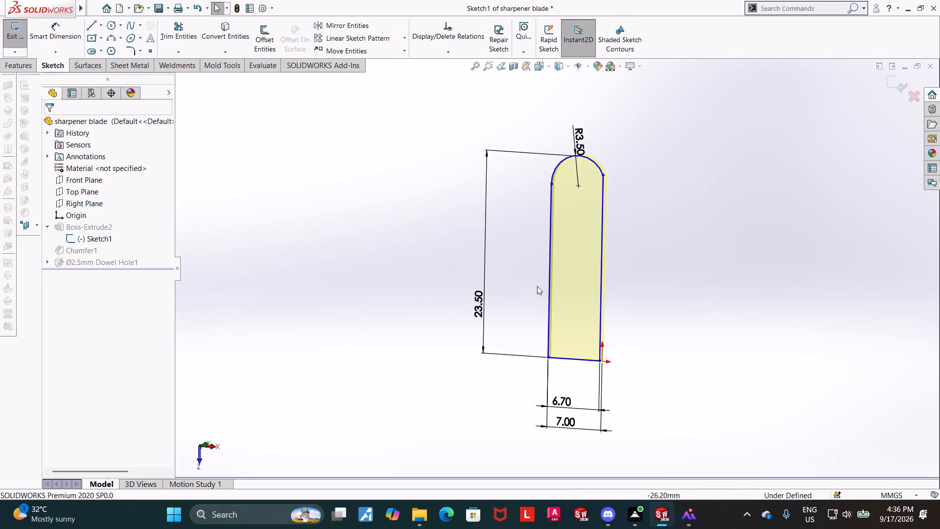
pyautogui.moveTo(732, 246); pyautogui.dragTo(701, 260, button='middle')
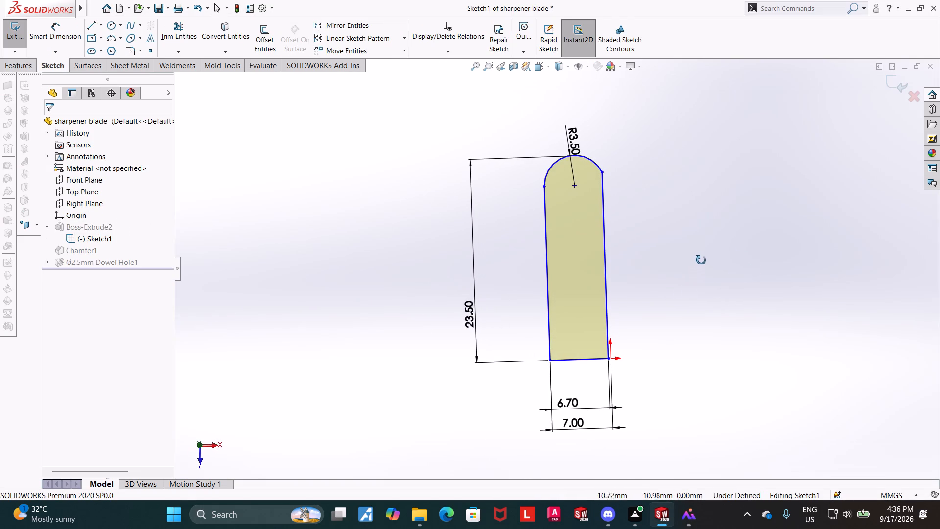
pyautogui.moveTo(701, 260); pyautogui.dragTo(703, 260, button='middle')
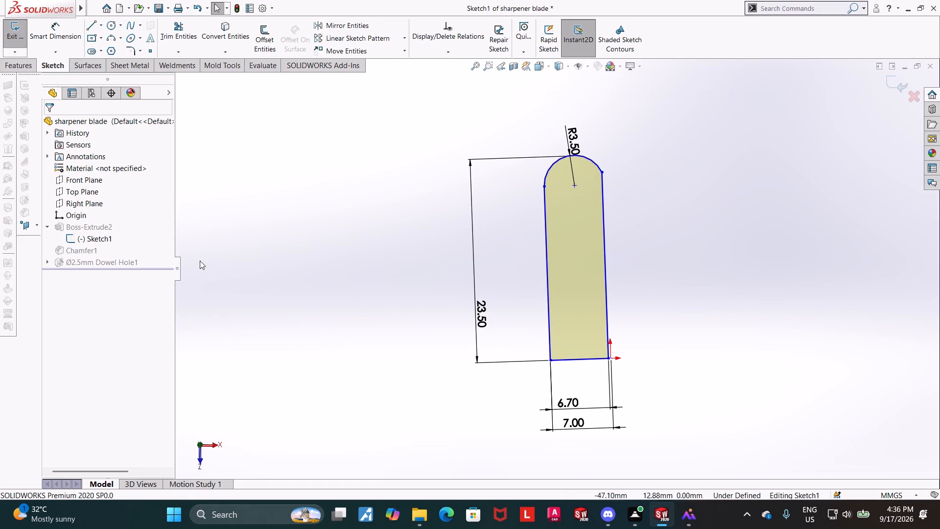
pyautogui.click(909, 101)
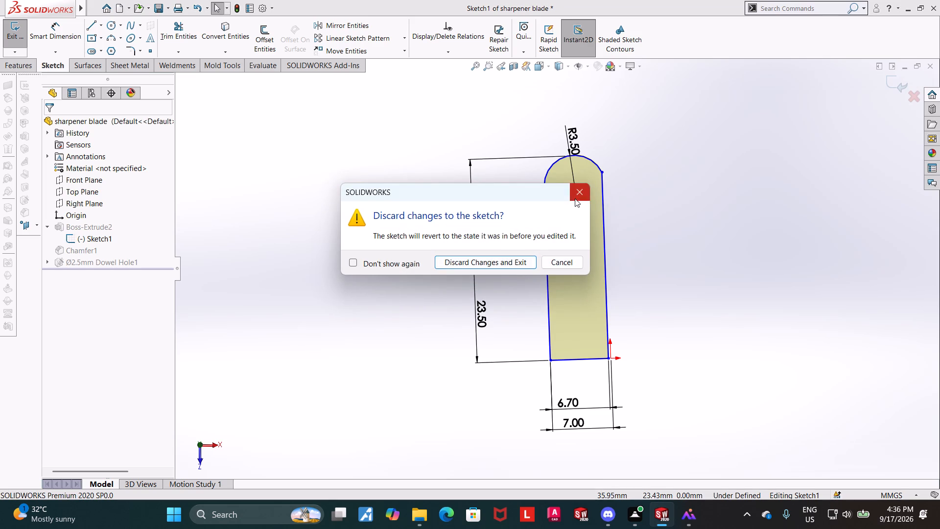
pyautogui.click(575, 198)
pyautogui.click(887, 85)
pyautogui.click(692, 513)
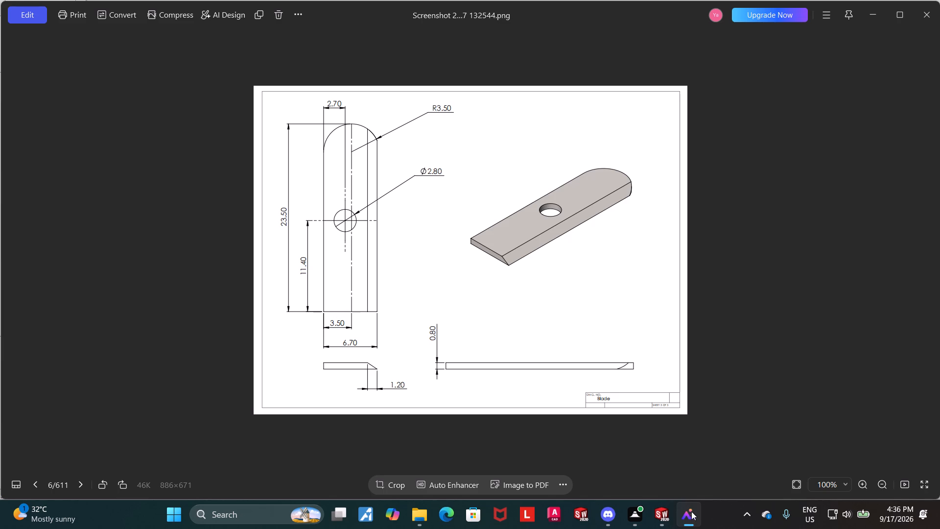
pyautogui.click(691, 511)
pyautogui.moveTo(700, 338); pyautogui.dragTo(707, 216, button='middle')
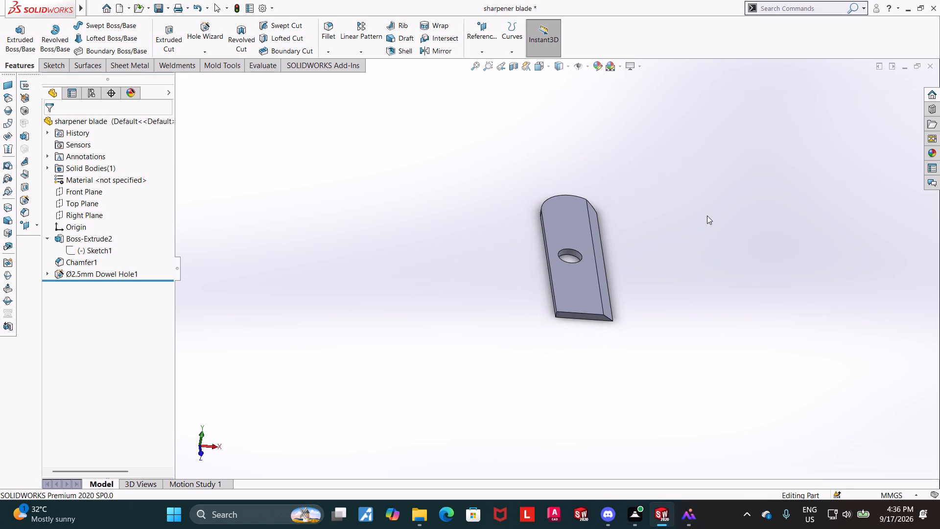
pyautogui.moveTo(707, 216); pyautogui.dragTo(709, 217, button='middle')
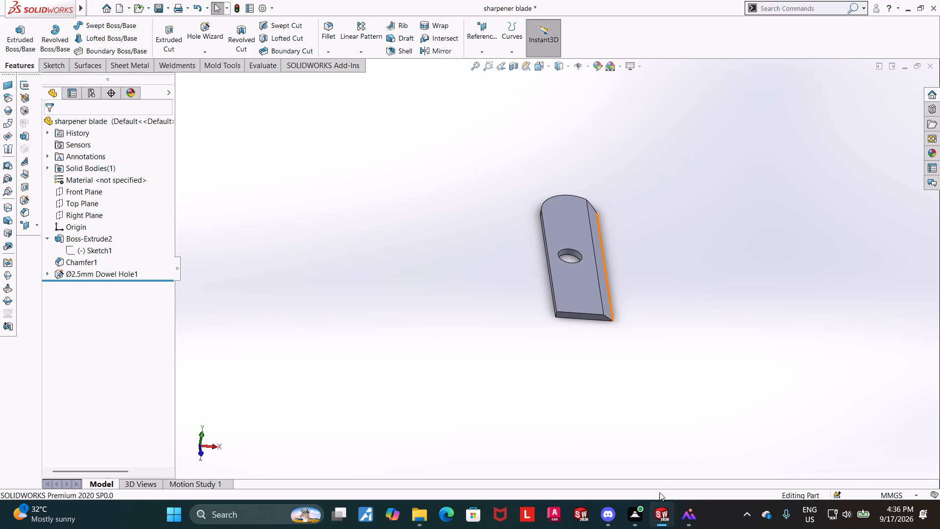
# Return to the Assem1 assembly window and rebuild the assembly with the changed blade part.
pyautogui.click(773, 454)
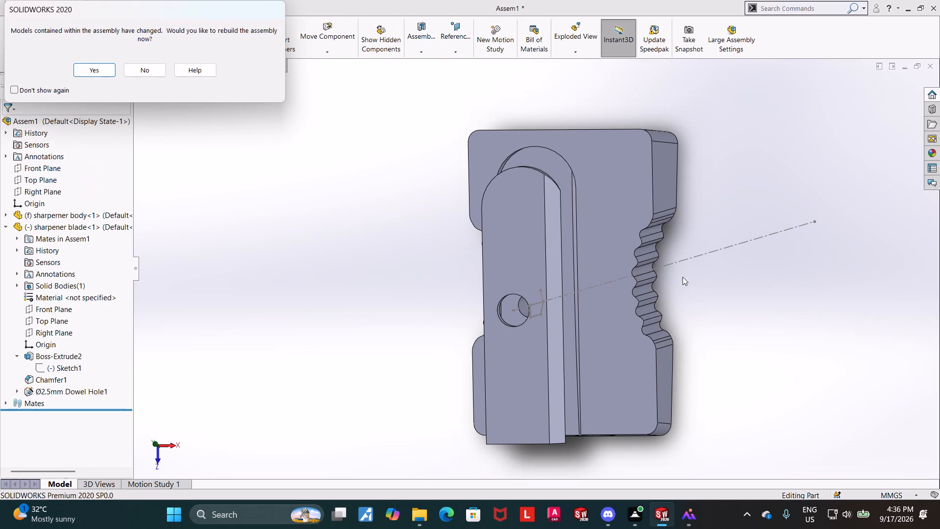
pyautogui.moveTo(788, 294); pyautogui.dragTo(795, 288, button='middle')
pyautogui.click(105, 67)
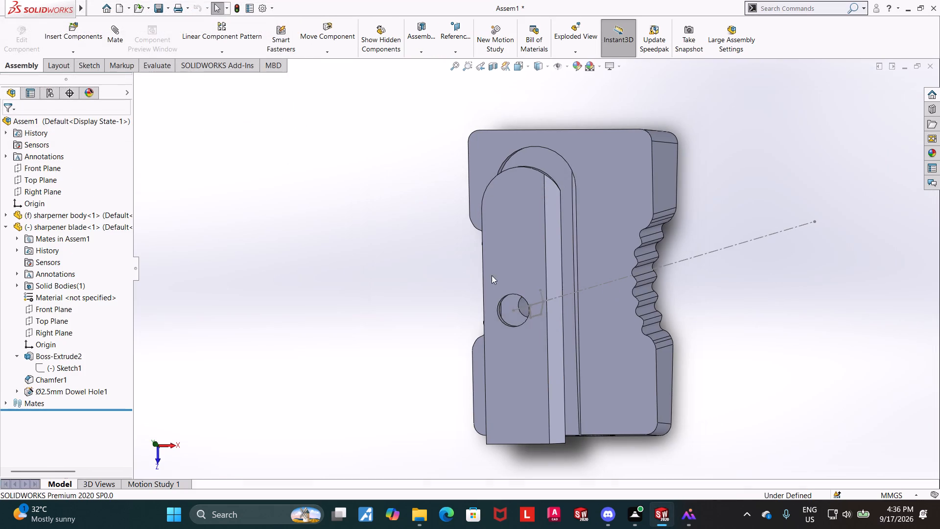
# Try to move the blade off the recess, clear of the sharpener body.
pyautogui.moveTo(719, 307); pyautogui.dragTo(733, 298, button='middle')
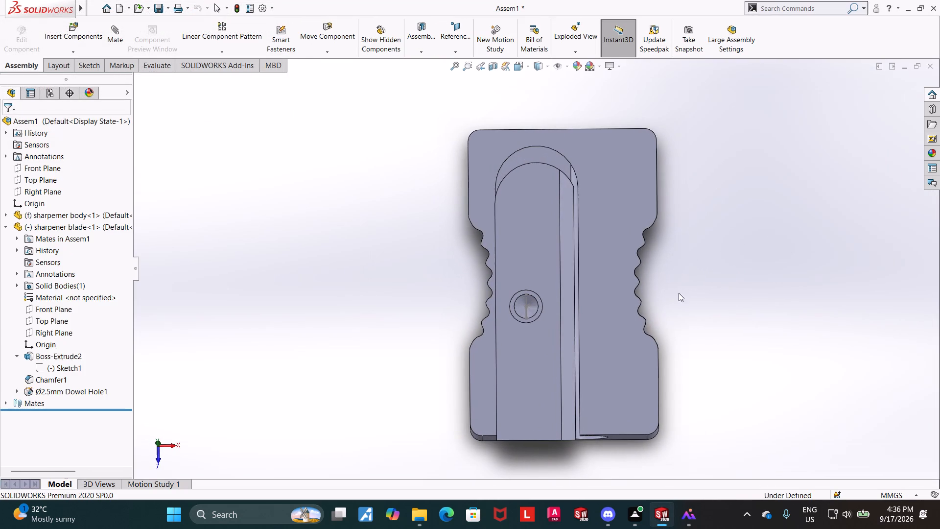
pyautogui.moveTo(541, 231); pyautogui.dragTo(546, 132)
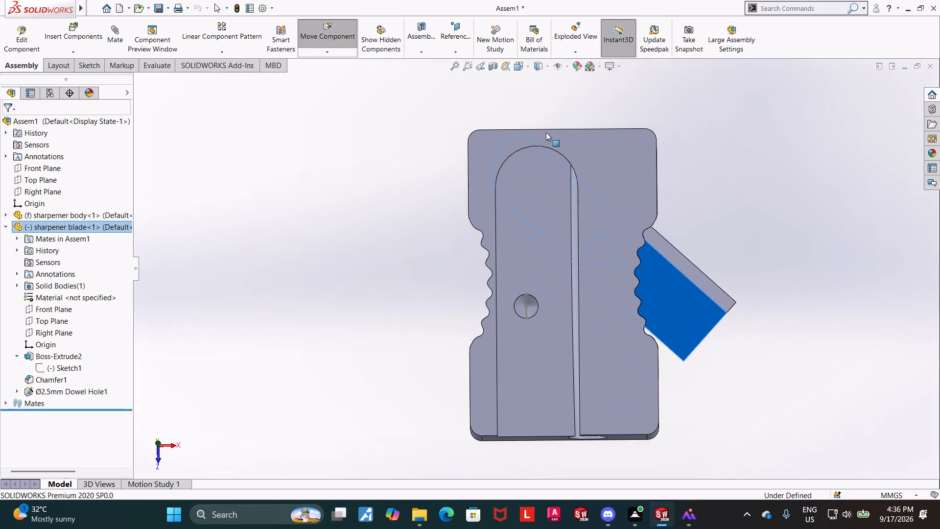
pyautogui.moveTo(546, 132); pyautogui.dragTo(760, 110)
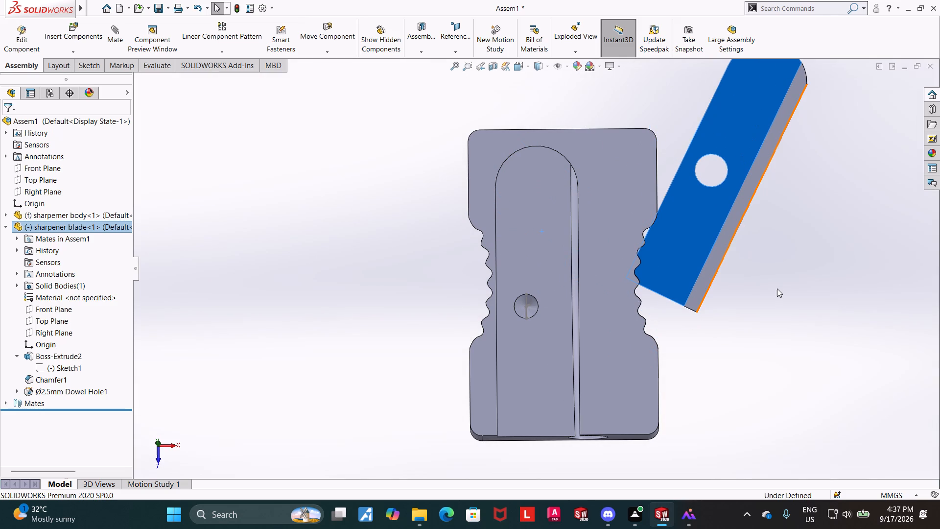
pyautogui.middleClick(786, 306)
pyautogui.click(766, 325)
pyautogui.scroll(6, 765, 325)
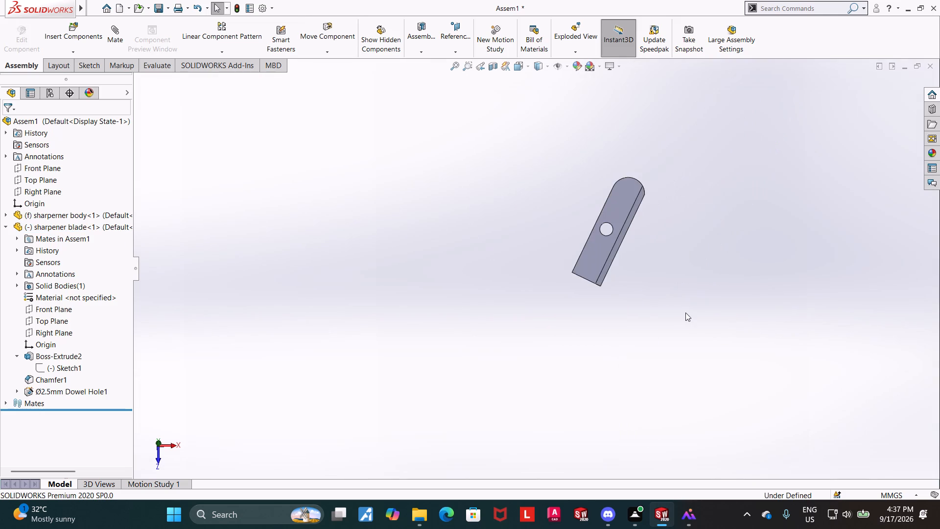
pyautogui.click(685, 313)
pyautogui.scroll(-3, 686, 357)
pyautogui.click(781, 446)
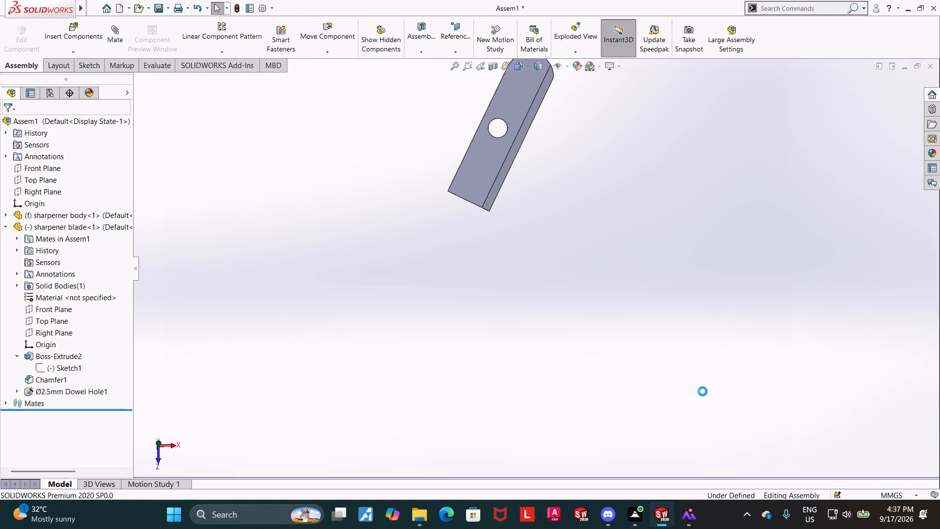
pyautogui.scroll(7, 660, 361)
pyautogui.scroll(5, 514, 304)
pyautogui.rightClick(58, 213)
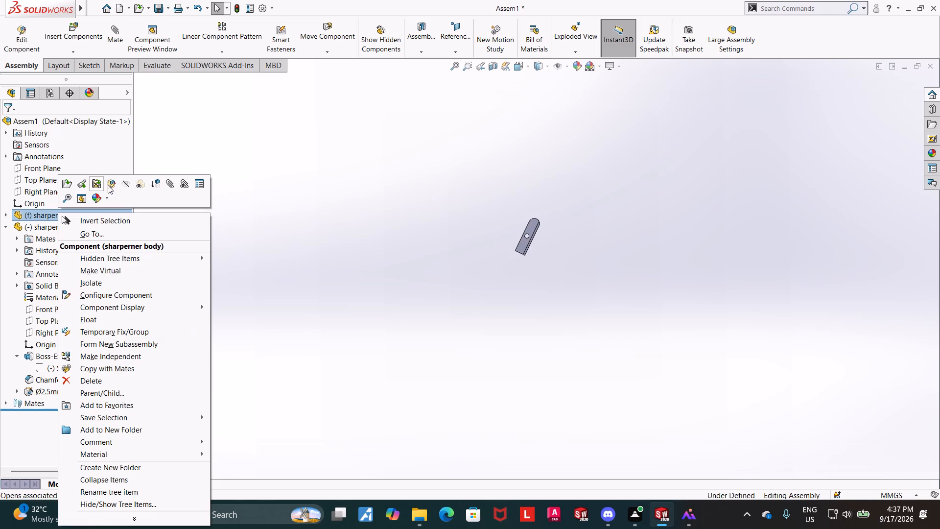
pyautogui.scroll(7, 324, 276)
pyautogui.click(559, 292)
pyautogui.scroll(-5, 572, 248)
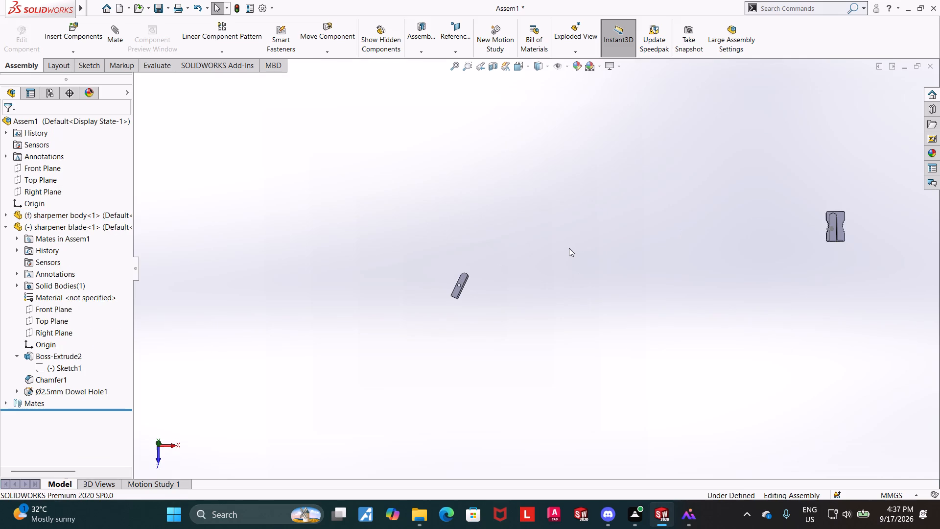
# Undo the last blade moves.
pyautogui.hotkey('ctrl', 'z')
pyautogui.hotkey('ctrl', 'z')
# Add a coincident mate between the floor of the body's recess and the underside of the blade.
pyautogui.moveTo(716, 273); pyautogui.dragTo(715, 221, button='middle')
pyautogui.scroll(1, 718, 268)
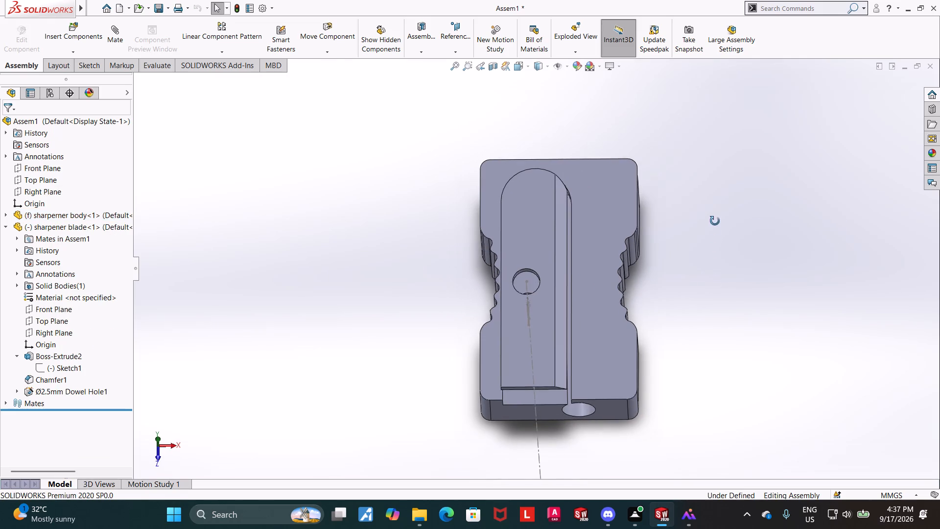
pyautogui.moveTo(715, 221); pyautogui.dragTo(715, 220, button='middle')
pyautogui.moveTo(726, 240); pyautogui.dragTo(718, 182, button='middle')
pyautogui.moveTo(720, 294); pyautogui.dragTo(716, 211, button='middle')
pyautogui.scroll(1, 716, 211)
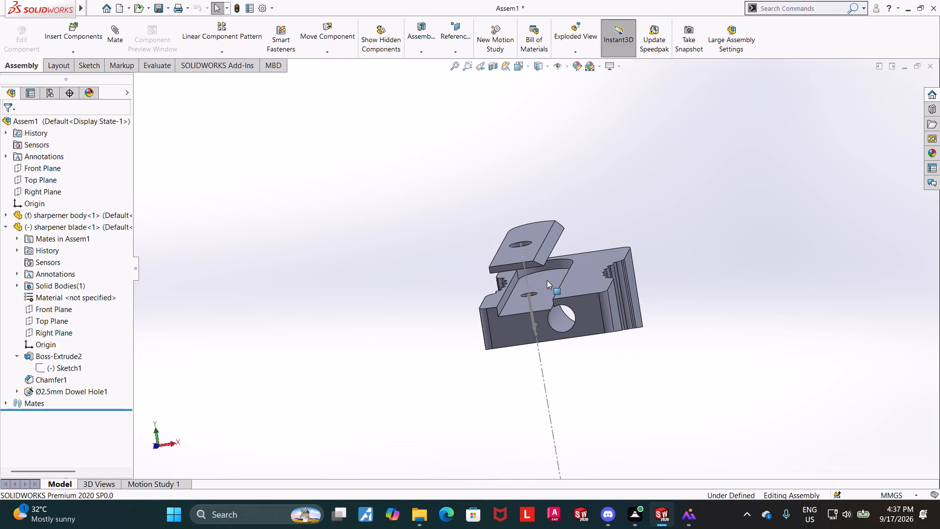
pyautogui.click(547, 280)
pyautogui.moveTo(779, 306); pyautogui.dragTo(743, 225, button='middle')
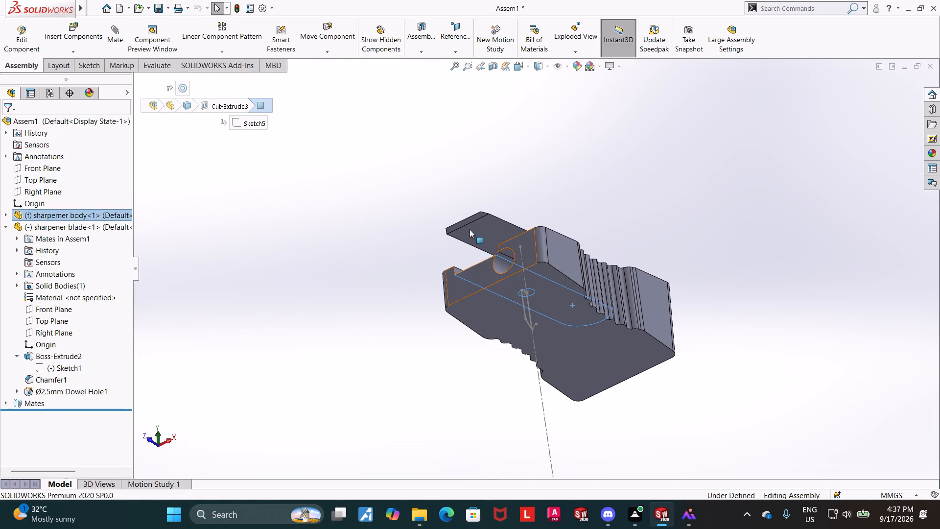
pyautogui.keyDown('ctrl'); pyautogui.click(472, 230); pyautogui.keyUp('ctrl')
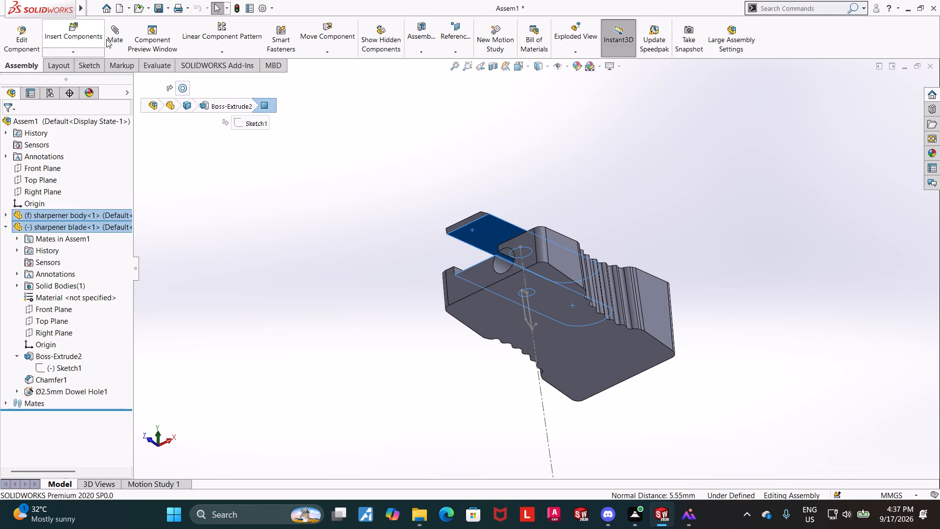
pyautogui.click(108, 38)
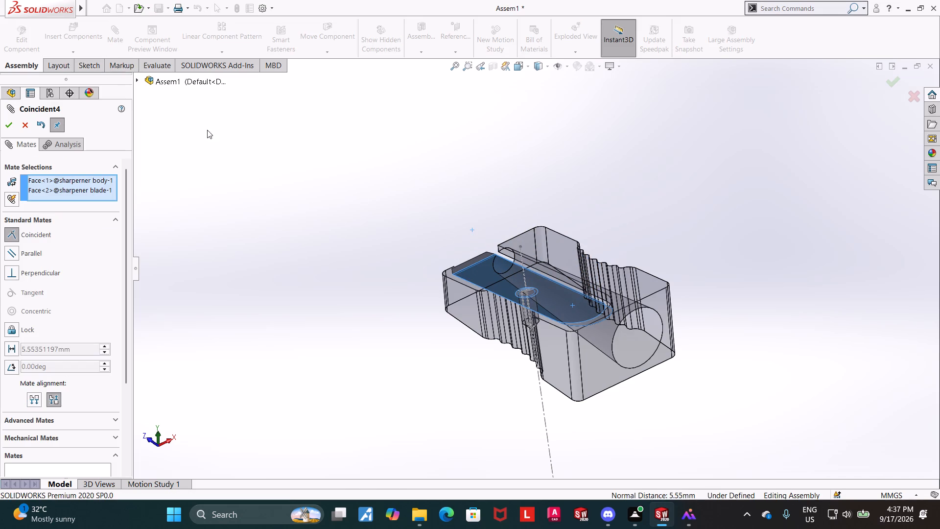
pyautogui.click(6, 123)
# Examine from several angles how the blade sits in the body's recess and how its hole lines up.
pyautogui.moveTo(211, 210); pyautogui.dragTo(232, 359, button='middle')
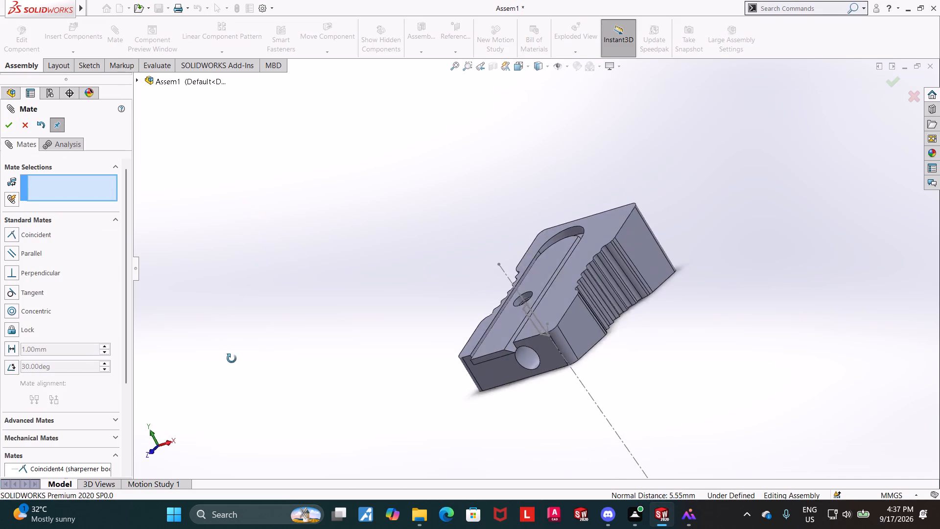
pyautogui.moveTo(232, 359); pyautogui.dragTo(234, 362, button='middle')
pyautogui.scroll(-1, 234, 362)
pyautogui.moveTo(272, 305); pyautogui.dragTo(311, 365, button='middle')
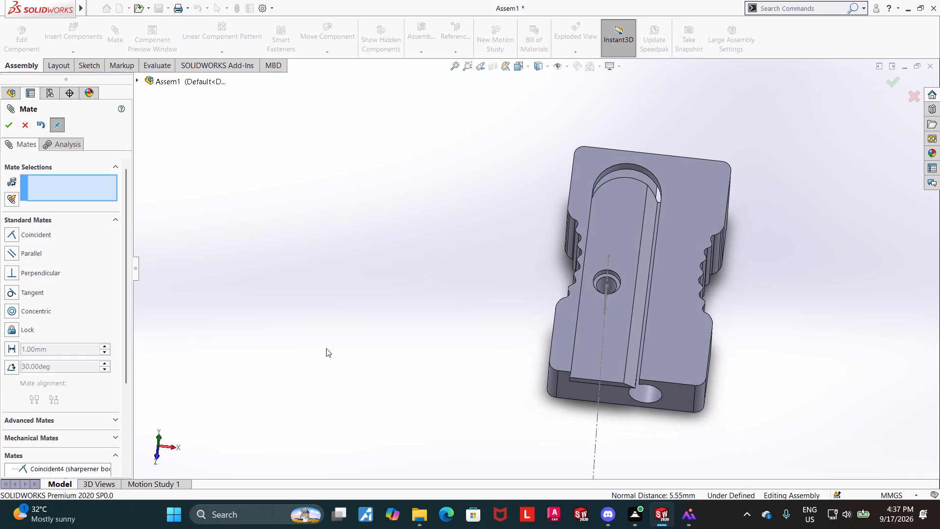
pyautogui.moveTo(324, 348); pyautogui.dragTo(342, 387, button='middle')
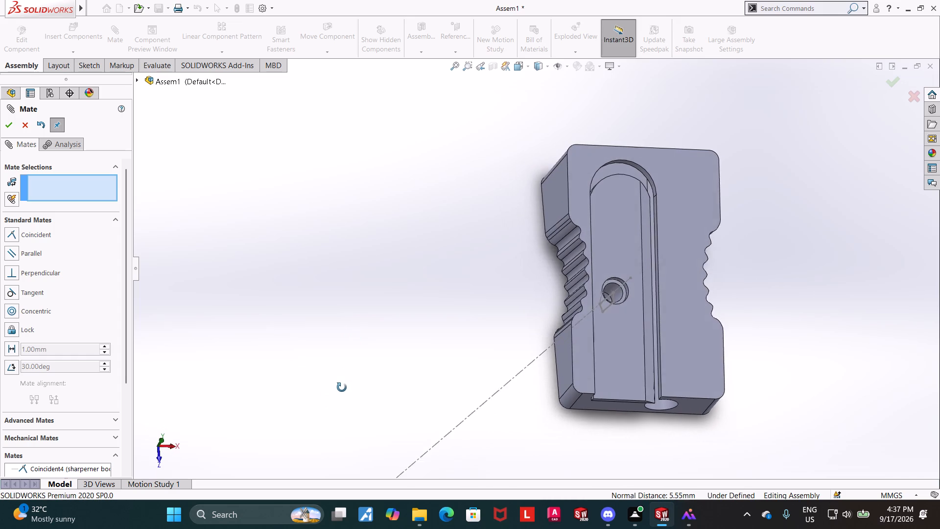
pyautogui.moveTo(342, 387); pyautogui.dragTo(322, 391, button='middle')
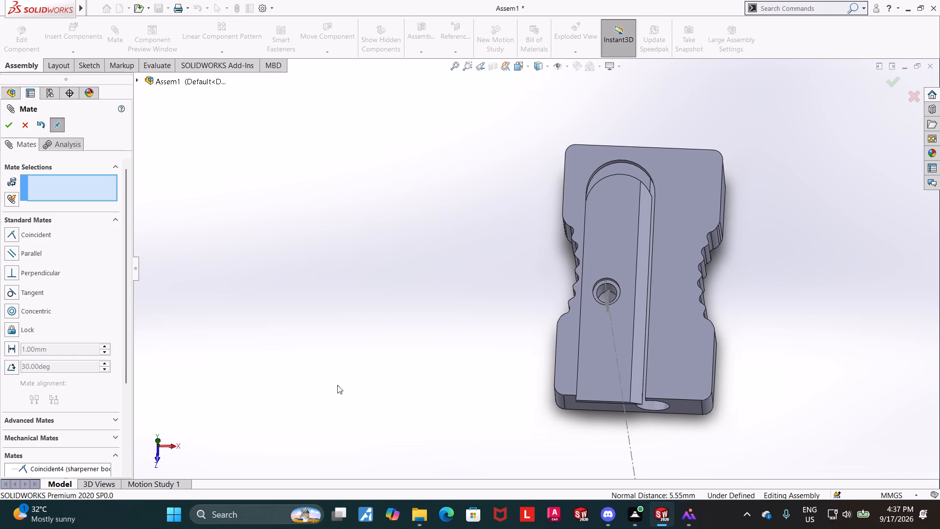
pyautogui.moveTo(789, 267); pyautogui.dragTo(793, 283, button='middle')
pyautogui.scroll(-3, 682, 202)
pyautogui.click(558, 229)
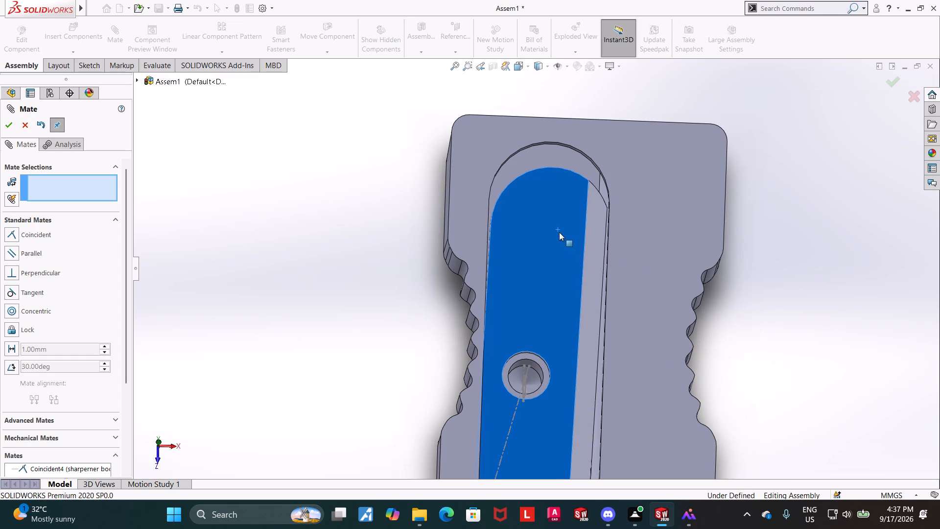
pyautogui.scroll(5, 617, 275)
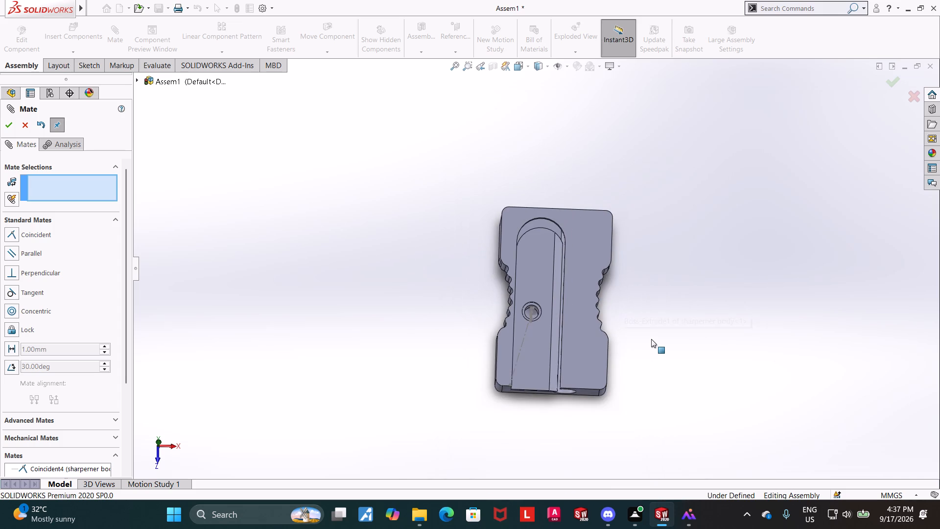
pyautogui.moveTo(656, 321); pyautogui.dragTo(658, 307, button='middle')
pyautogui.scroll(-1, 617, 290)
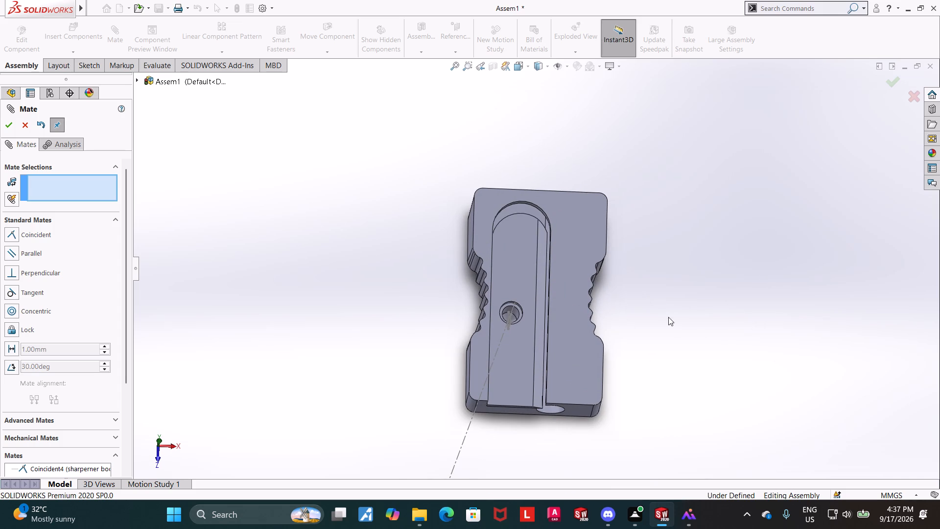
pyautogui.scroll(-1, 627, 303)
pyautogui.moveTo(621, 384); pyautogui.dragTo(609, 350, button='middle')
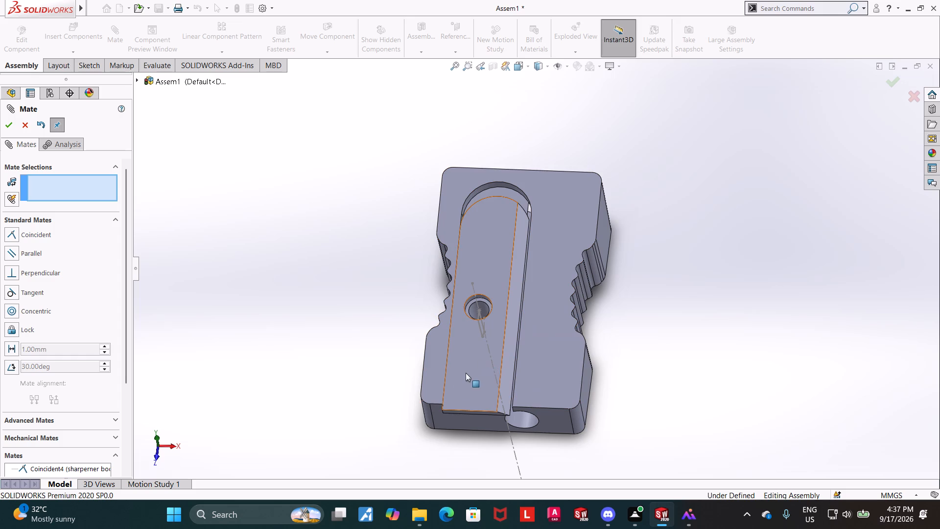
# Swing the blade slightly about its hole, and add a parallel mate between the recess's long side edge and the blade's unchamfered long edge.
pyautogui.moveTo(465, 398); pyautogui.dragTo(499, 387)
pyautogui.moveTo(469, 393); pyautogui.dragTo(491, 393)
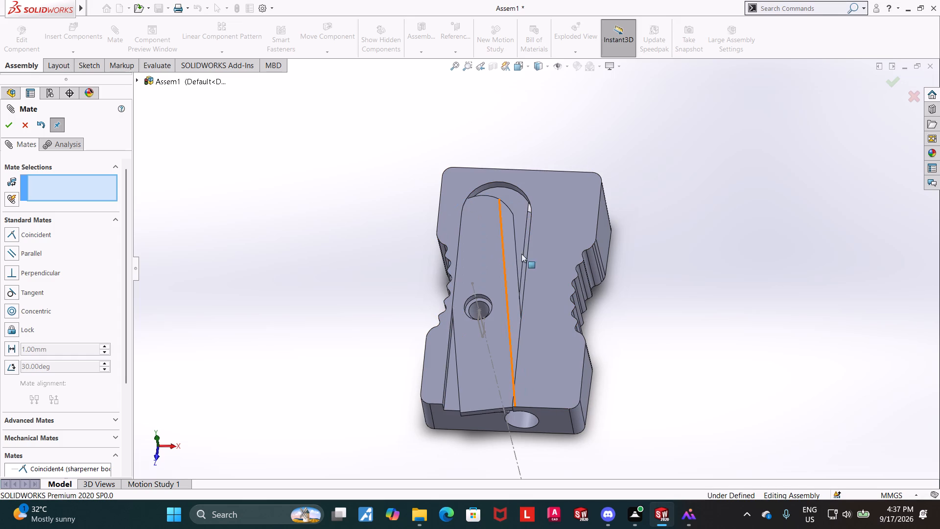
pyautogui.scroll(-4, 666, 343)
pyautogui.scroll(3, 576, 372)
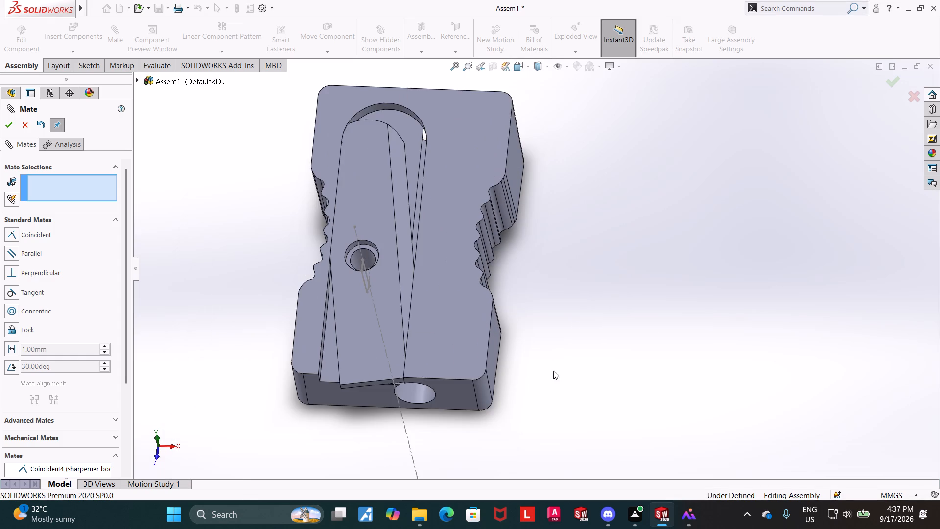
pyautogui.scroll(-4, 437, 370)
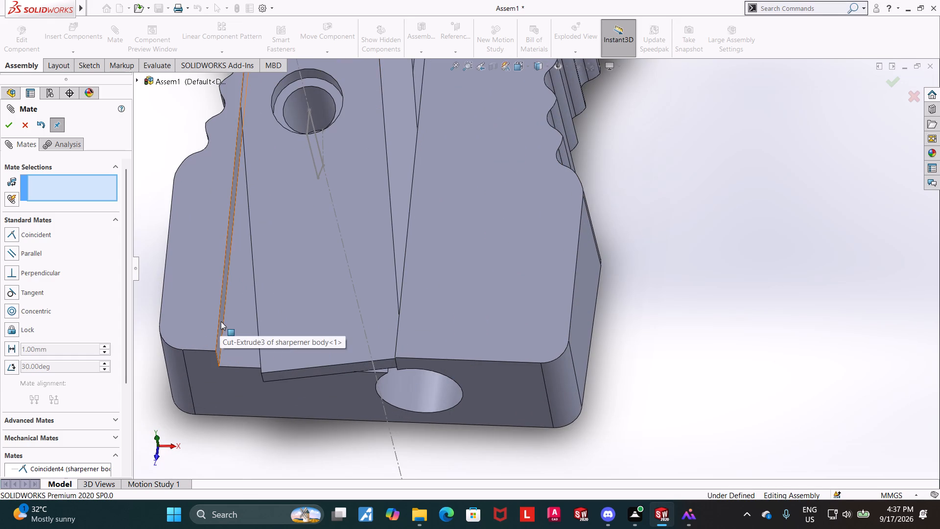
pyautogui.click(217, 320)
pyautogui.scroll(4, 716, 331)
pyautogui.moveTo(705, 323); pyautogui.dragTo(758, 325, button='middle')
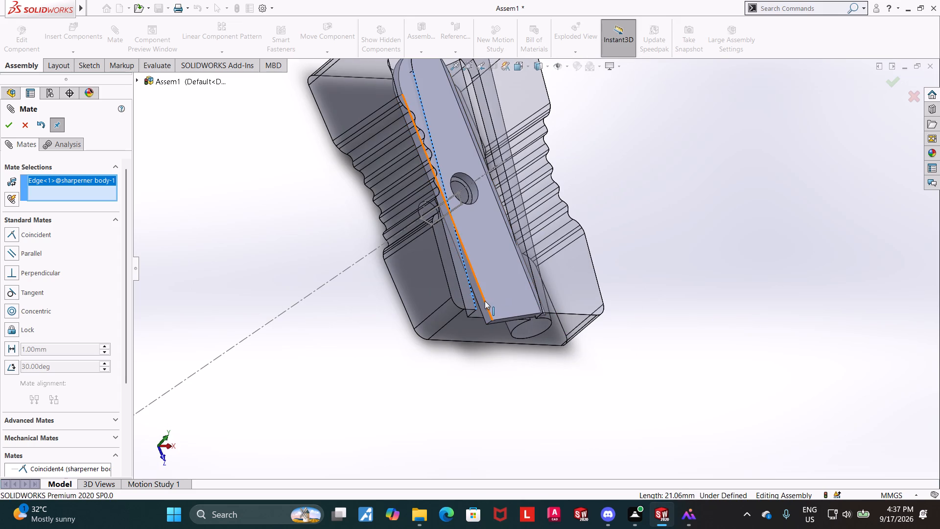
pyautogui.click(485, 301)
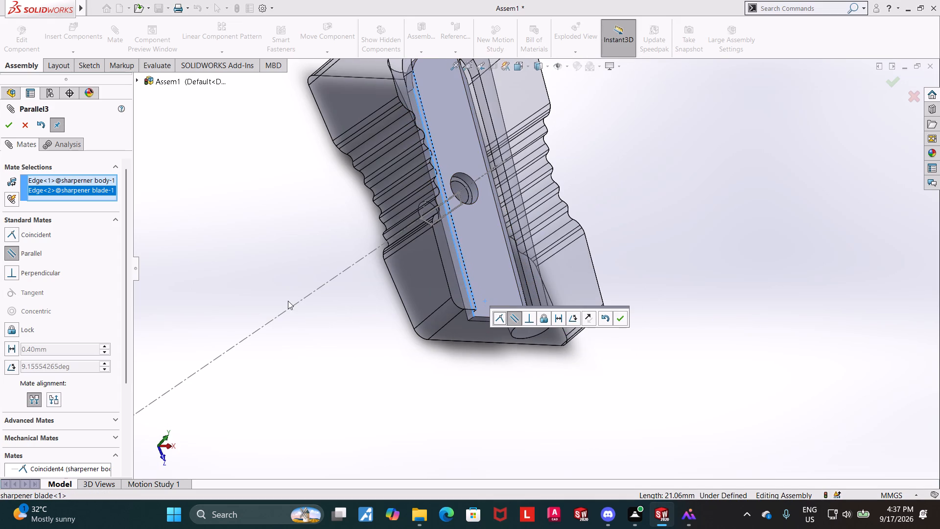
pyautogui.click(10, 126)
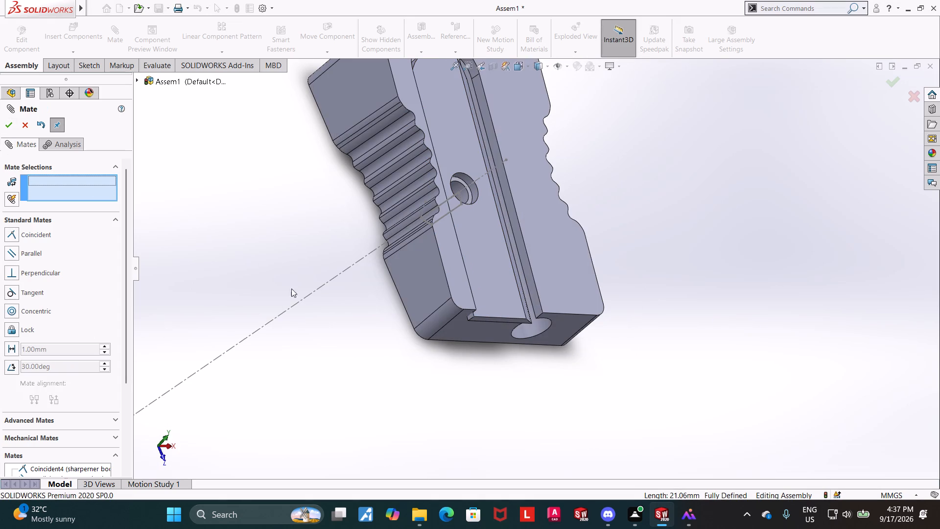
# Inspect the mated blade from the top and both ends, checking its fit in the recess and its position over the pencil hole.
pyautogui.moveTo(352, 354); pyautogui.dragTo(312, 336, button='middle')
pyautogui.scroll(5, 428, 352)
pyautogui.scroll(-2, 518, 200)
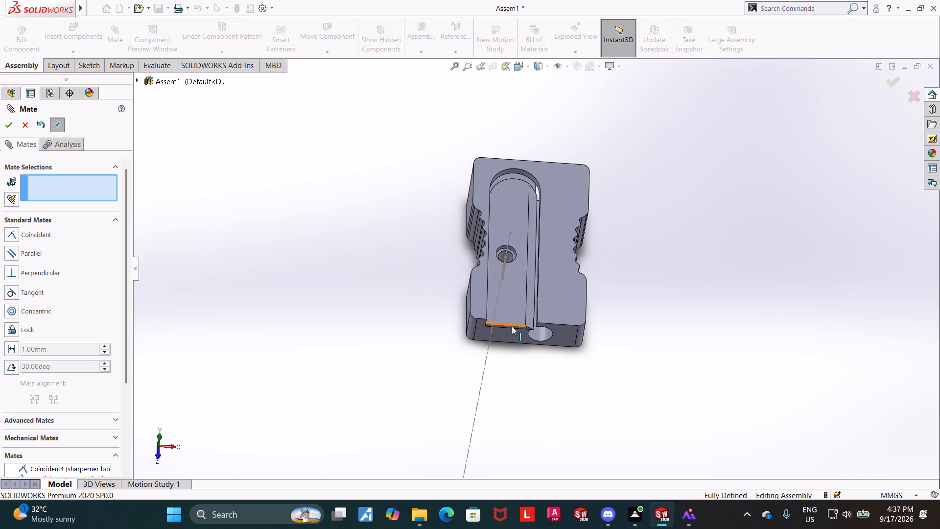
pyautogui.scroll(-5, 512, 326)
pyautogui.moveTo(737, 332); pyautogui.dragTo(703, 245, button='middle')
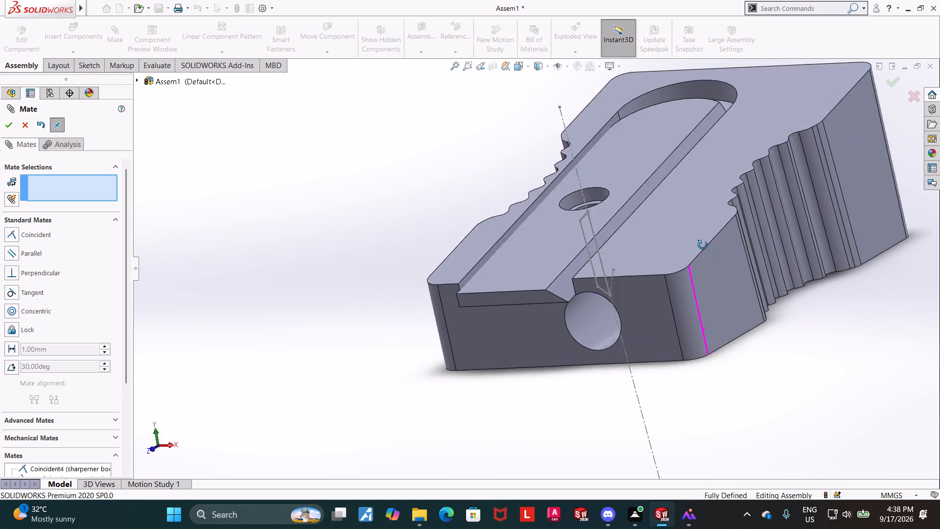
pyautogui.moveTo(703, 245); pyautogui.dragTo(811, 313, button='middle')
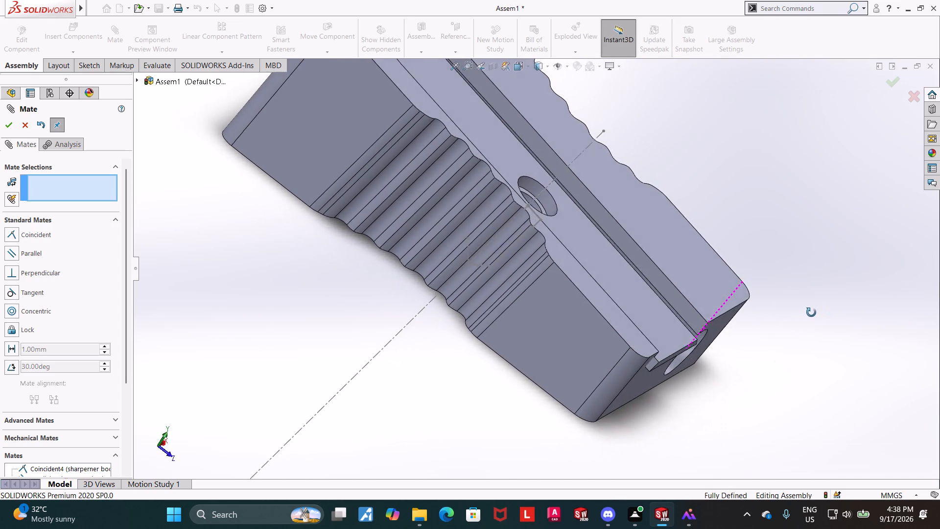
pyautogui.moveTo(811, 313); pyautogui.dragTo(698, 237, button='middle')
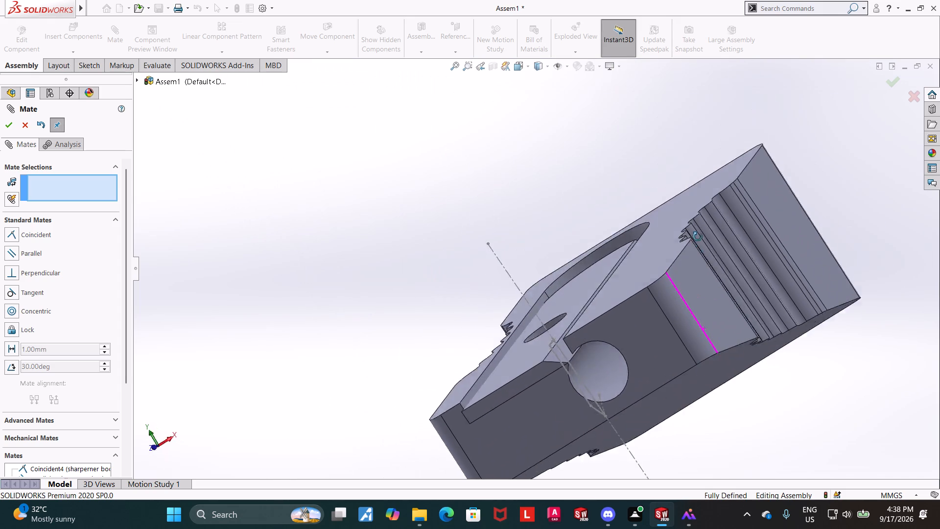
pyautogui.moveTo(698, 237); pyautogui.dragTo(717, 207, button='middle')
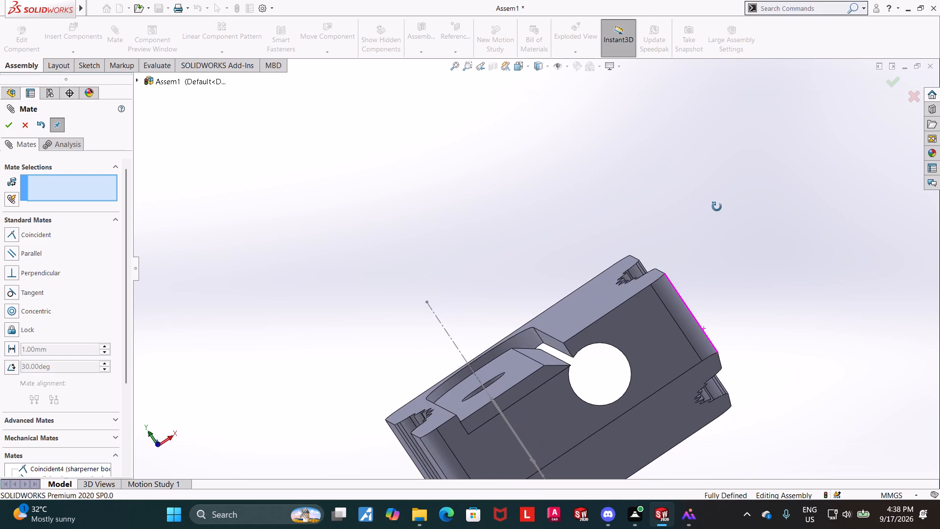
pyautogui.moveTo(717, 207); pyautogui.dragTo(851, 194, button='middle')
pyautogui.moveTo(481, 268); pyautogui.dragTo(545, 331, button='middle')
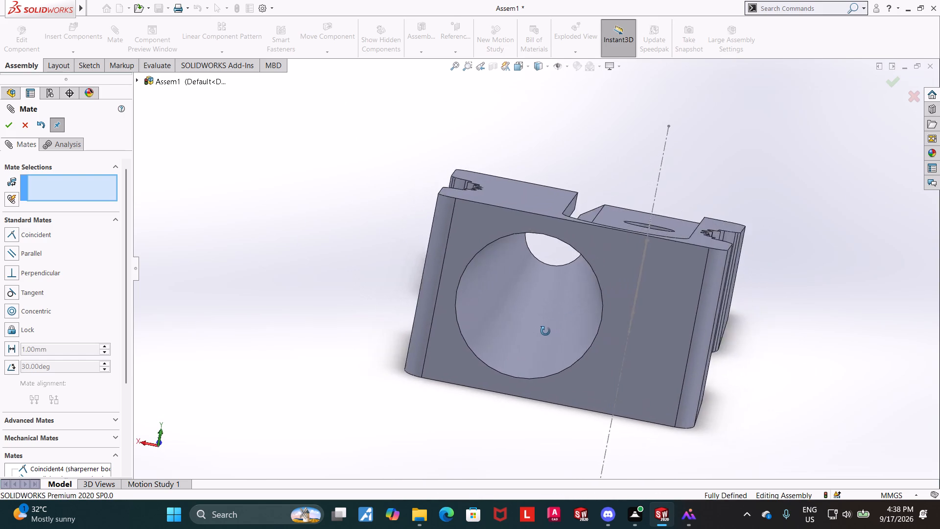
pyautogui.moveTo(545, 331); pyautogui.dragTo(355, 457, button='middle')
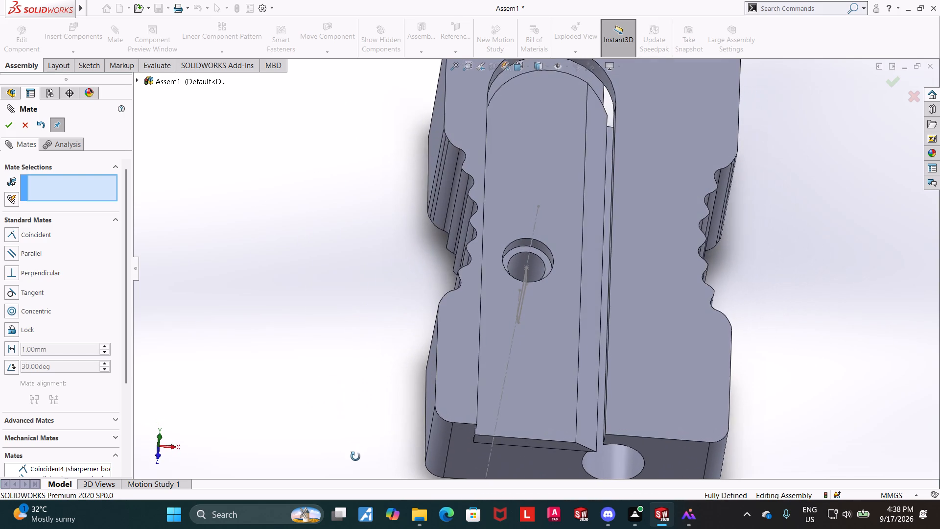
# Leave the Mate tool and look over the whole sharpener assembly.
pyautogui.moveTo(355, 457); pyautogui.dragTo(355, 458, button='middle')
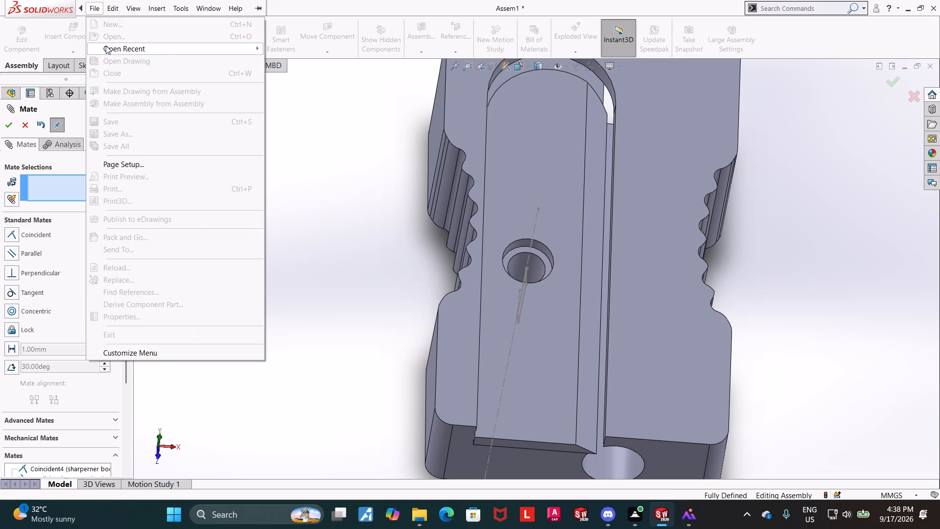
pyautogui.click(312, 223)
pyautogui.click(23, 122)
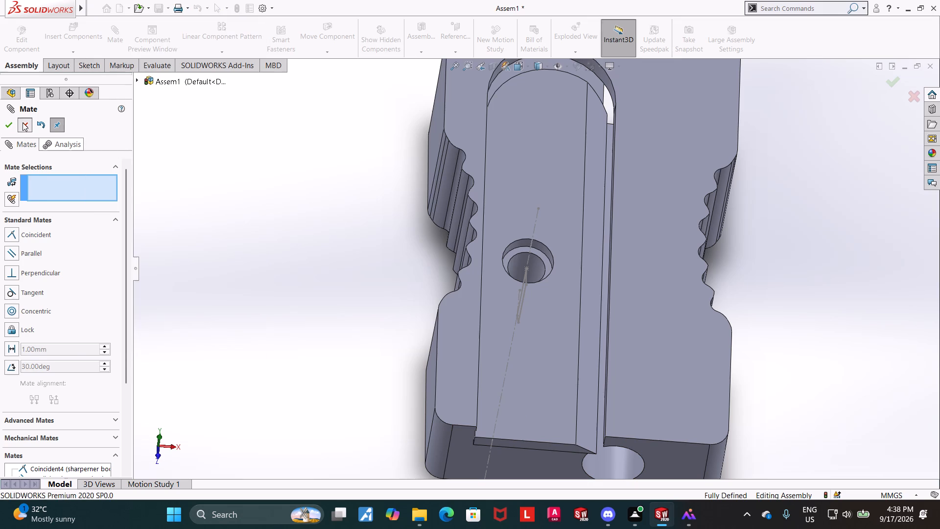
pyautogui.scroll(3, 609, 261)
pyautogui.moveTo(744, 241); pyautogui.dragTo(744, 288, button='middle')
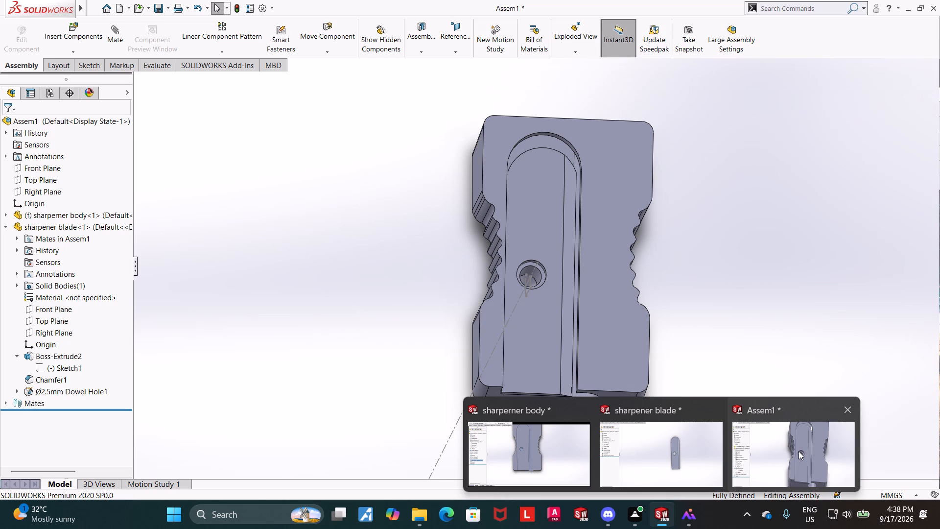
pyautogui.click(799, 447)
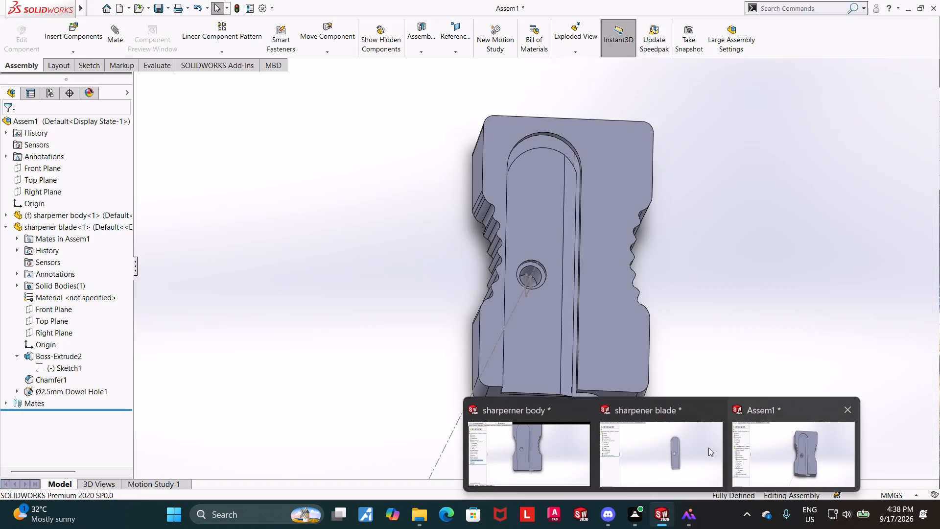
# Switch to the sharpener body part and open its M2.5x0.45 tapped hole for editing.
pyautogui.click(550, 439)
pyautogui.scroll(2, 501, 316)
pyautogui.scroll(-2, 506, 226)
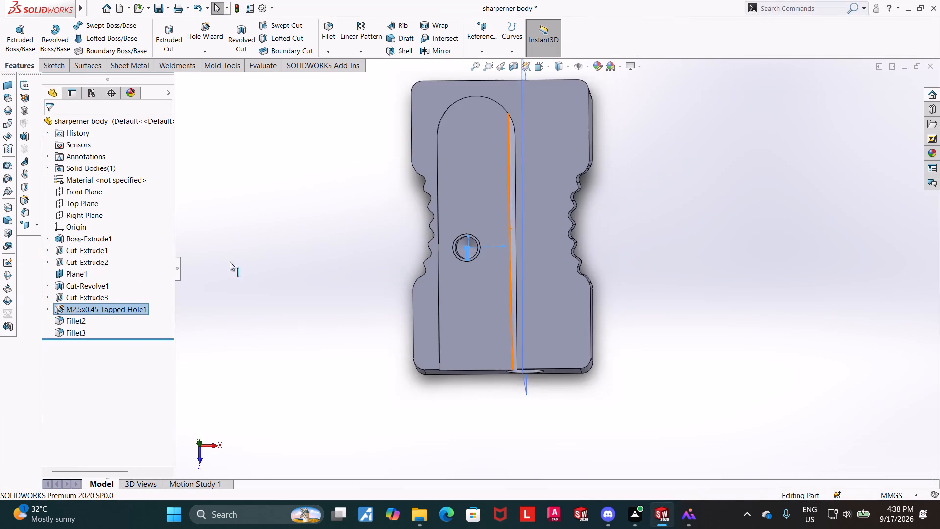
pyautogui.click(65, 306)
pyautogui.click(76, 277)
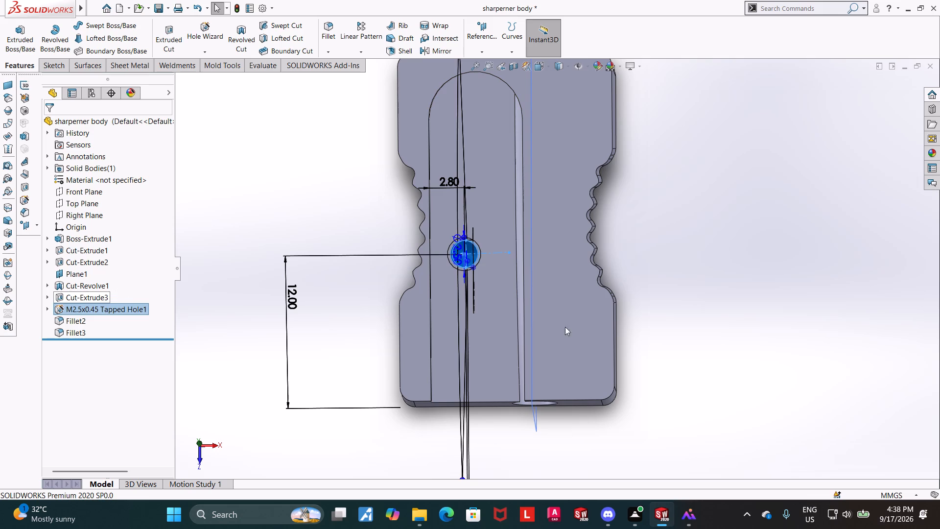
pyautogui.scroll(3, 717, 336)
pyautogui.moveTo(579, 343); pyautogui.dragTo(589, 333, button='middle')
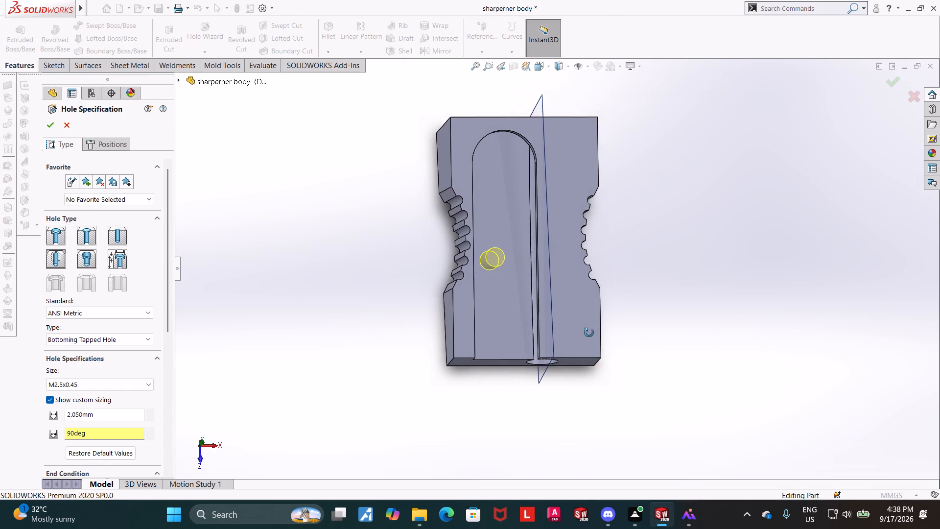
pyautogui.moveTo(589, 333); pyautogui.dragTo(584, 335, button='middle')
# Switch to WPS Office and check how View B of the Sharpener Body drawing locates the tapped hole.
pyautogui.click(691, 517)
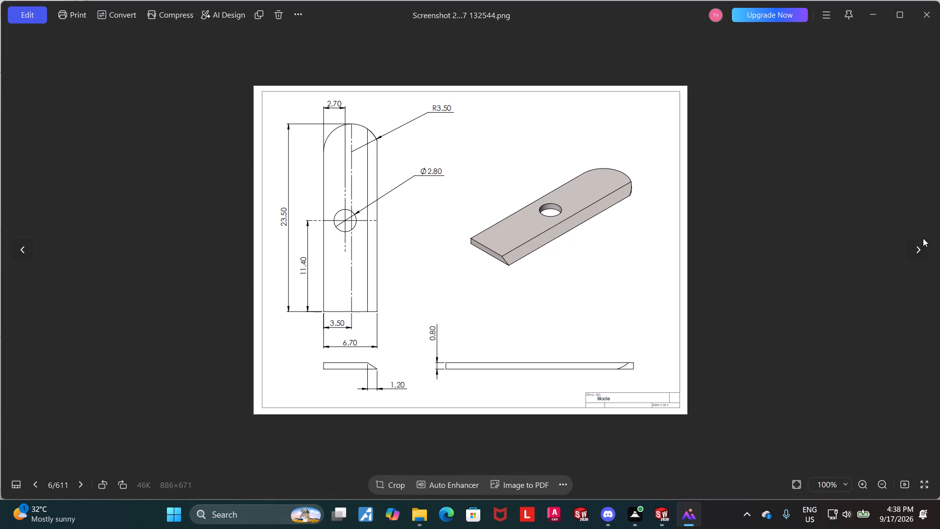
pyautogui.click(916, 255)
pyautogui.click(916, 255)
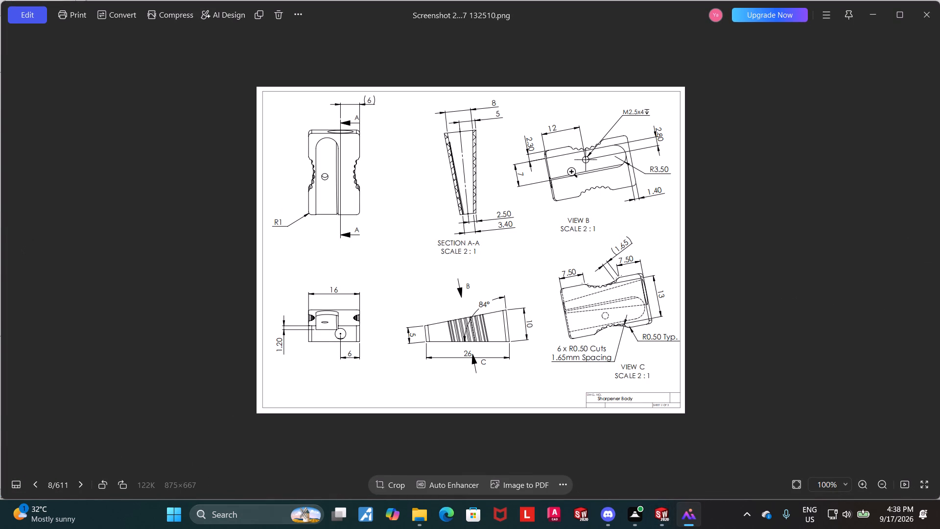
pyautogui.scroll(-3, 571, 171)
pyautogui.scroll(5, 567, 173)
pyautogui.scroll(1, 623, 120)
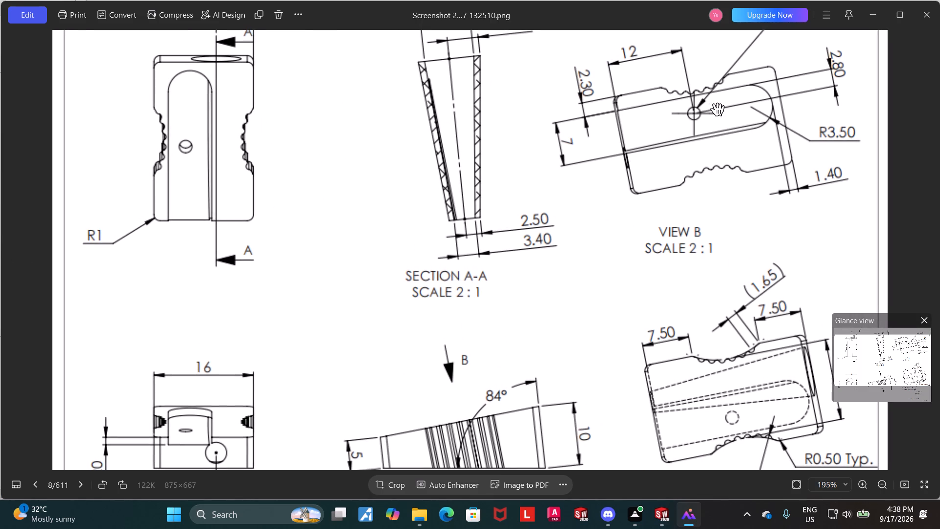
pyautogui.scroll(1, 719, 110)
pyautogui.scroll(2, 674, 254)
pyautogui.scroll(-7, 686, 268)
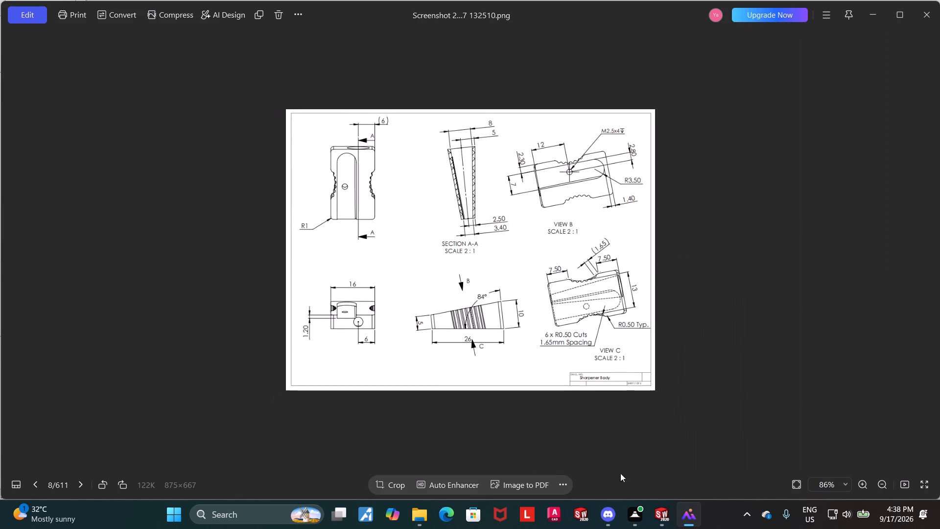
pyautogui.click(654, 515)
# In SOLIDWORKS, delete the 12 mm position dimension between the tapped hole's centre and the body's end edge.
pyautogui.moveTo(607, 247); pyautogui.dragTo(633, 237, button='middle')
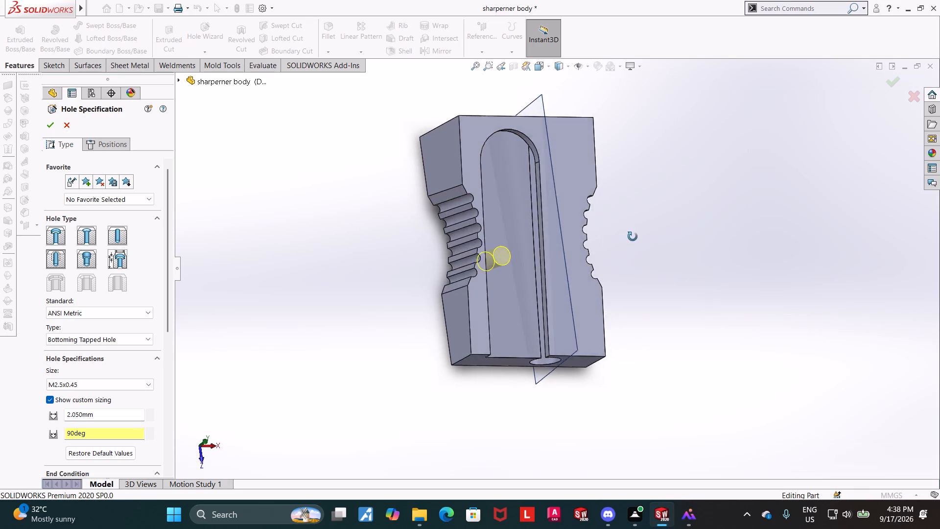
pyautogui.moveTo(633, 237); pyautogui.dragTo(594, 255, button='middle')
pyautogui.moveTo(304, 352); pyautogui.dragTo(314, 348, button='middle')
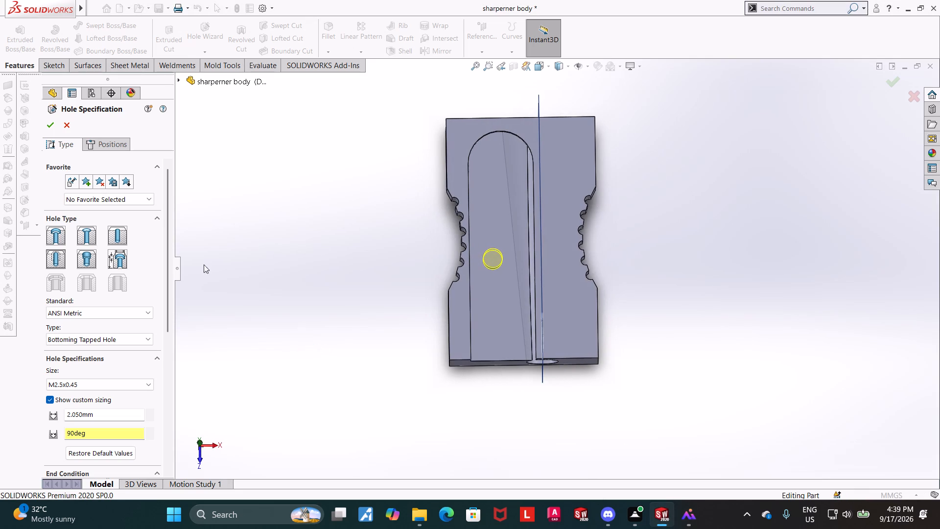
pyautogui.click(108, 148)
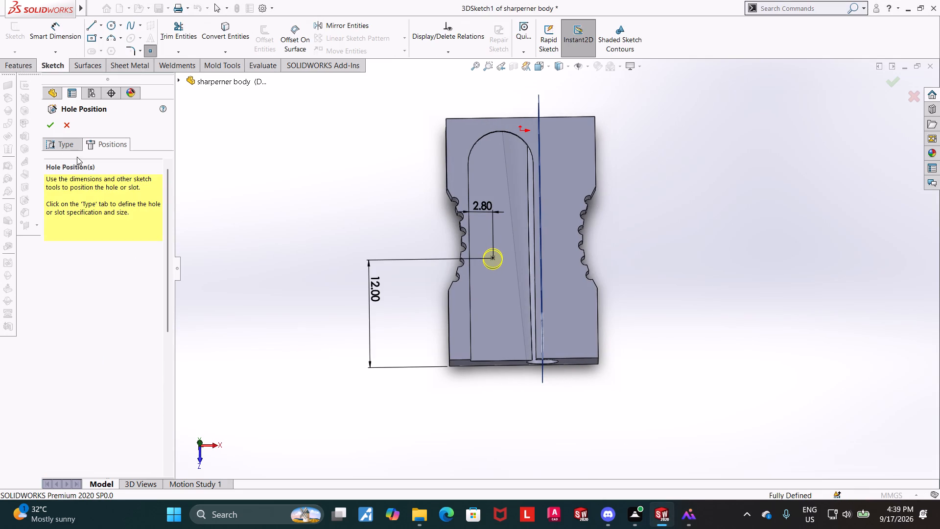
pyautogui.click(56, 147)
pyautogui.click(119, 141)
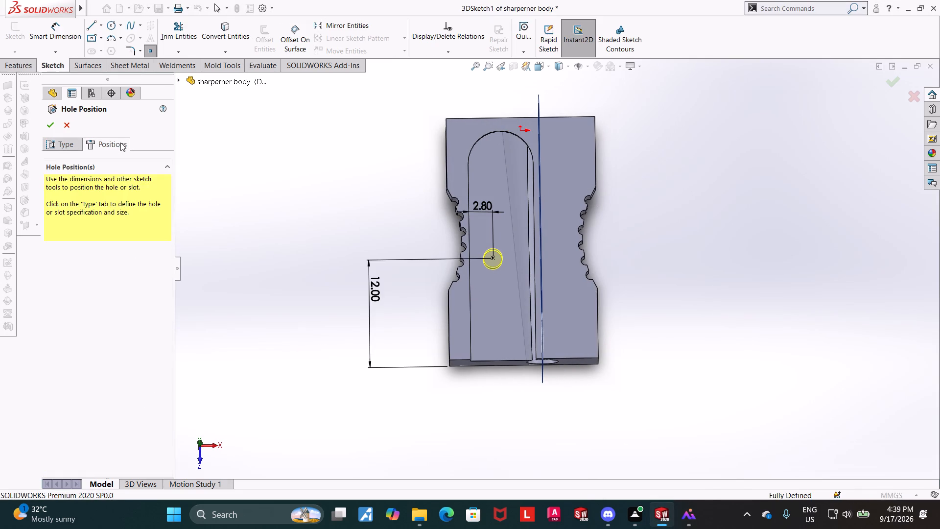
pyautogui.doubleClick(376, 292)
pyautogui.press('Escape')
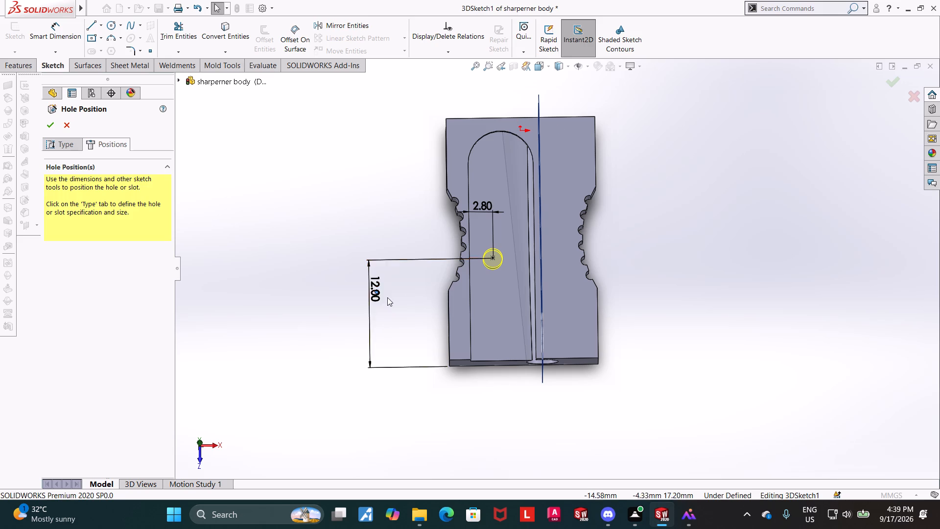
pyautogui.press('Escape')
pyautogui.rightClick(377, 291)
pyautogui.click(404, 385)
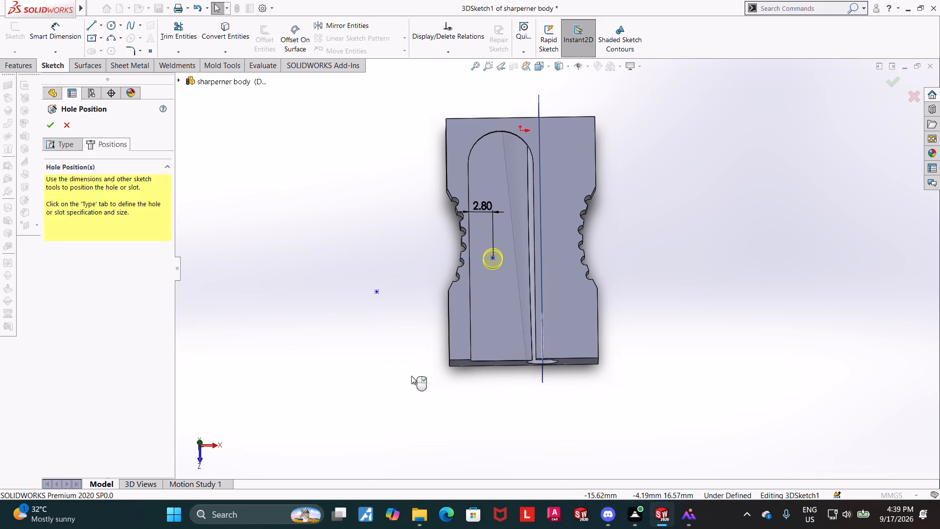
# Dimension the tapped hole's centre 12 mm from the open end edge of the recess floor and finish the hole edit.
pyautogui.scroll(-2, 446, 306)
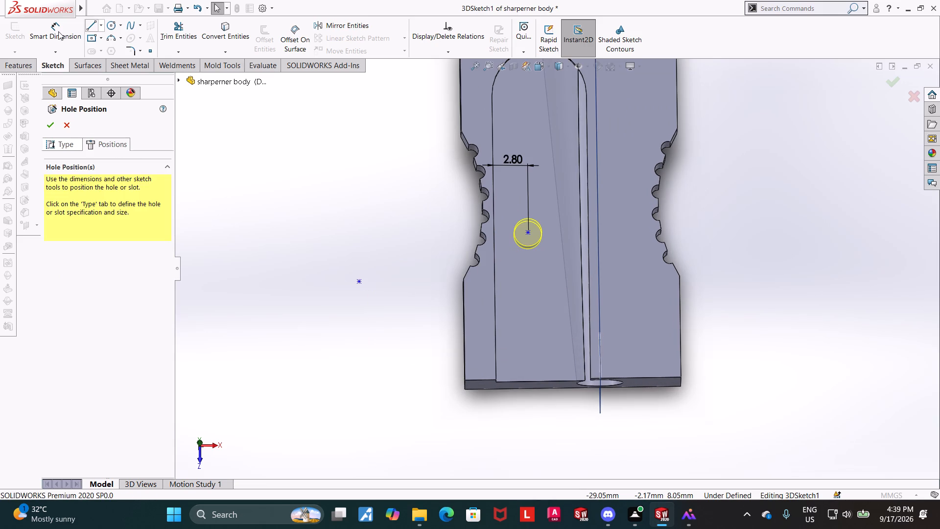
pyautogui.click(52, 33)
pyautogui.click(529, 233)
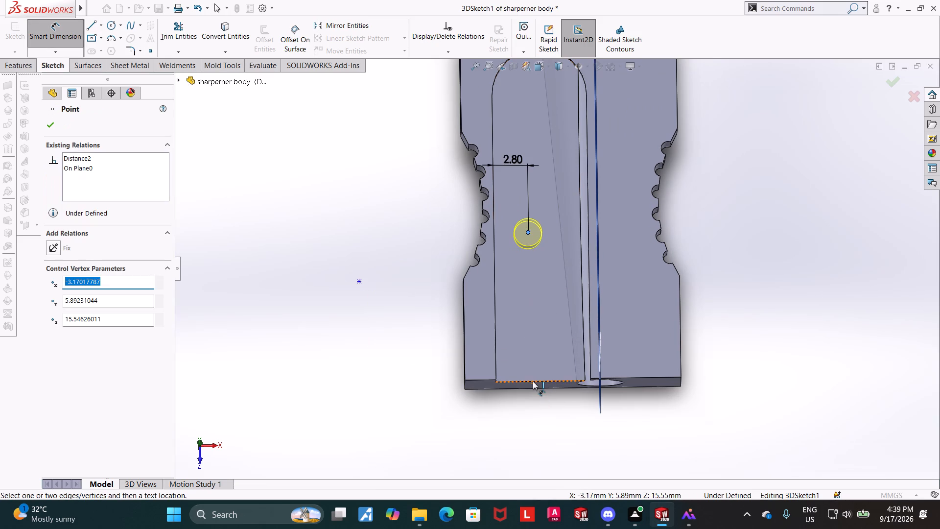
pyautogui.click(531, 382)
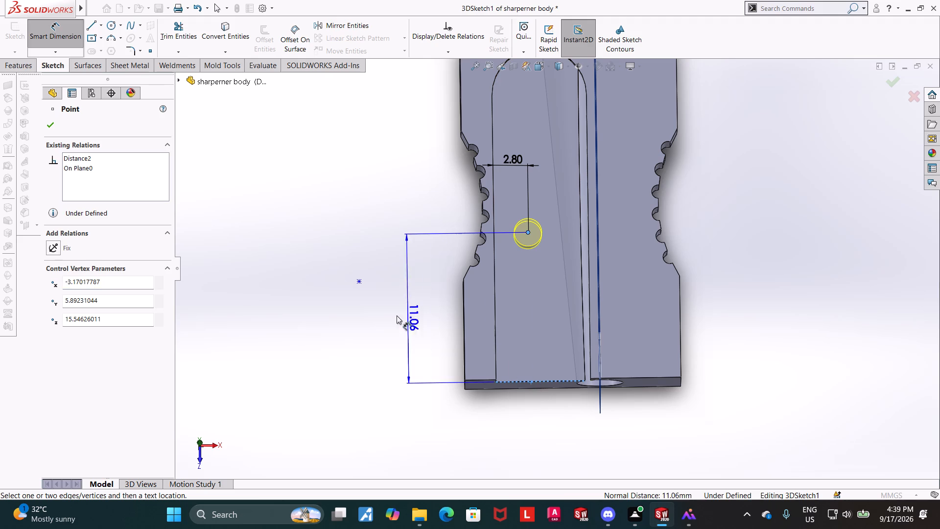
pyautogui.click(395, 314)
pyautogui.write('12')
pyautogui.press('Return')
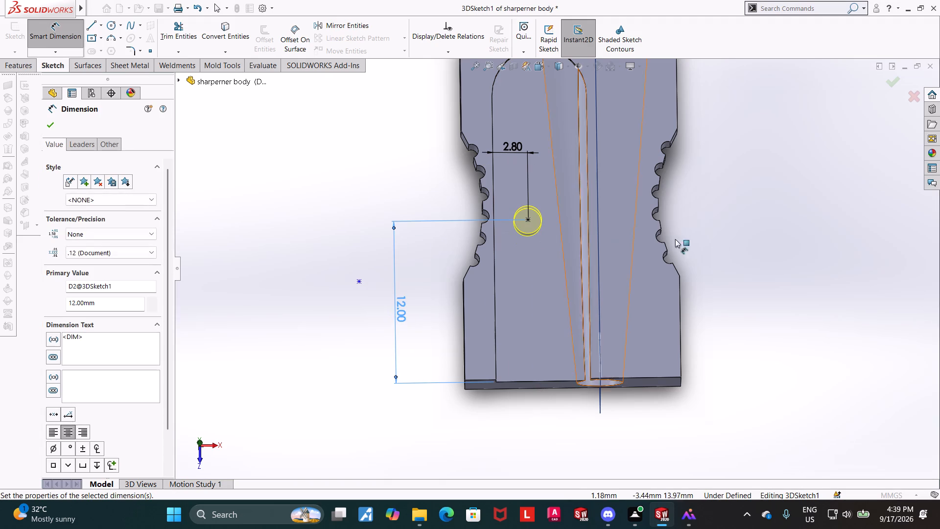
pyautogui.press('Escape')
pyautogui.click(889, 82)
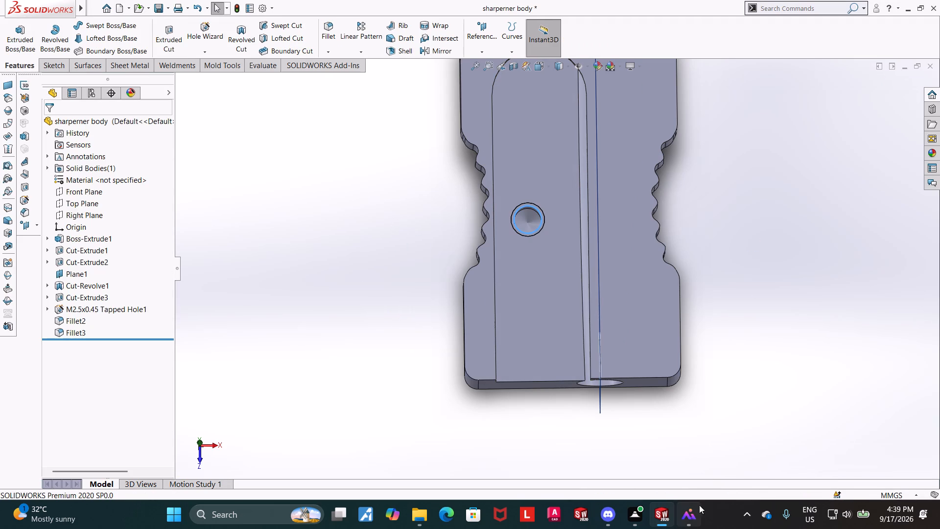
# Return to the sharpener assembly and rebuild it with the changed body.
pyautogui.click(788, 447)
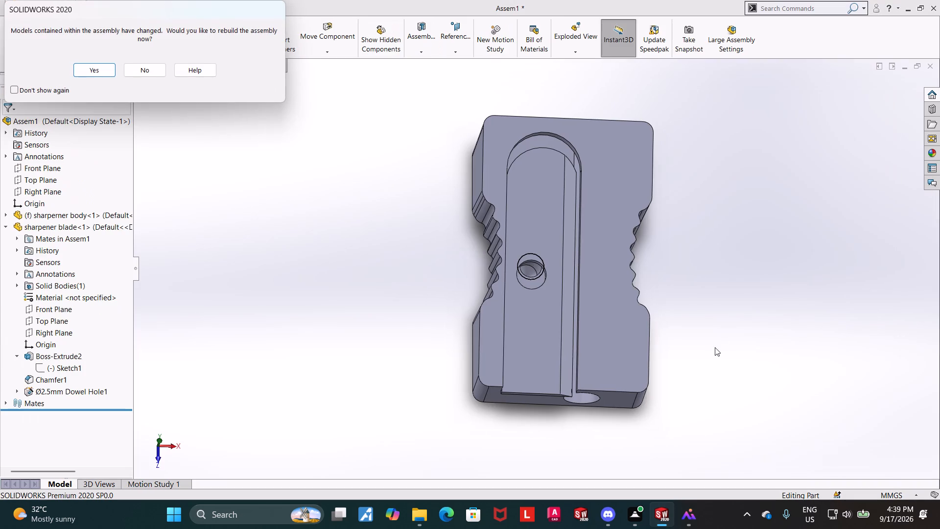
pyautogui.click(81, 75)
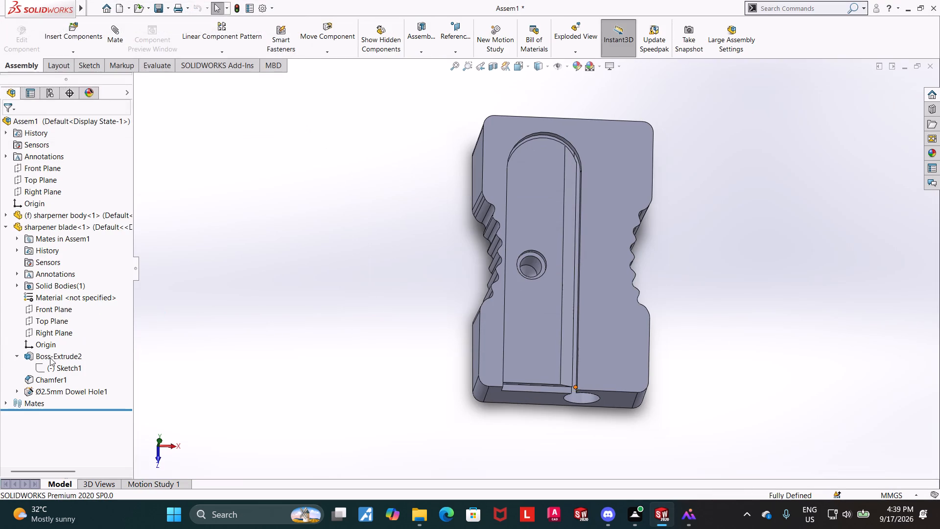
# Delete the parallel mate between the sharpener body and the blade, keeping the concentric and coincident mates.
pyautogui.click(5, 400)
pyautogui.moveTo(14, 415); pyautogui.dragTo(60, 445)
pyautogui.rightClick(60, 424)
pyautogui.click(93, 384)
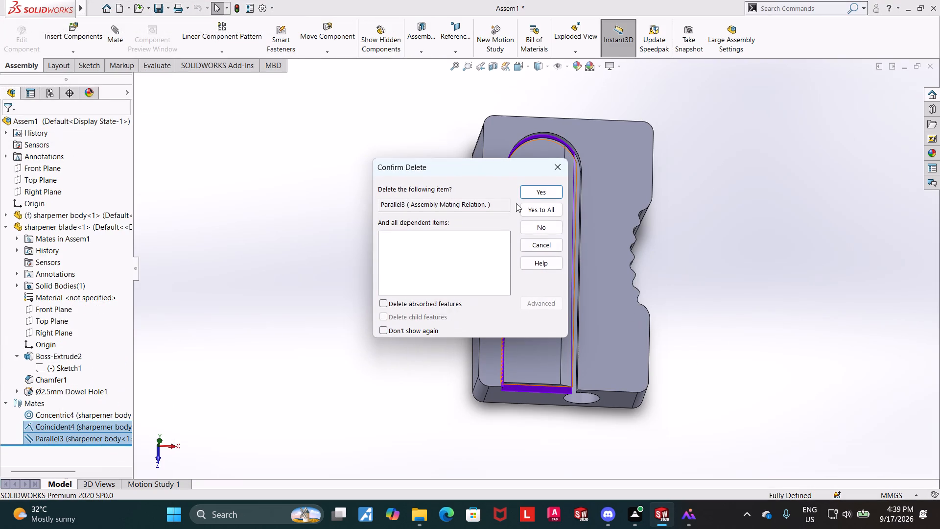
pyautogui.click(528, 191)
pyautogui.click(559, 174)
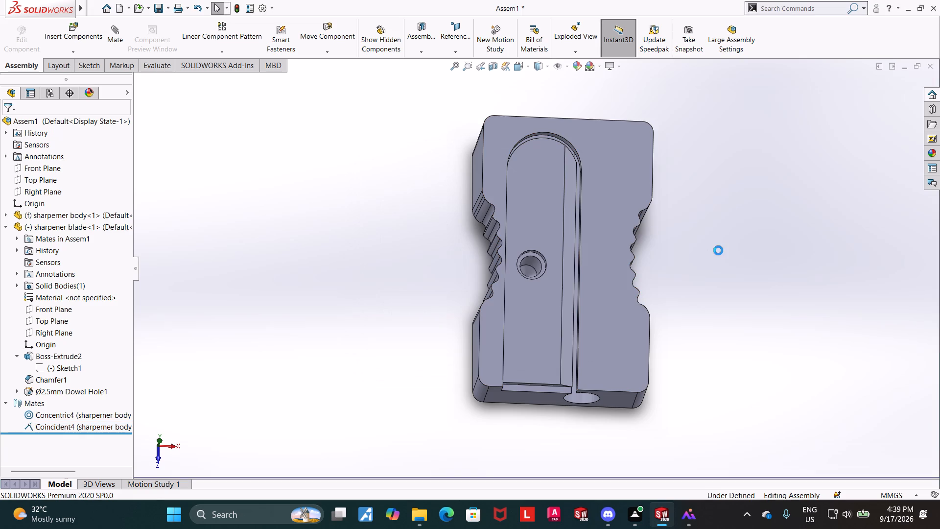
# Inspect from several angles how the blade fits the recess and how its hole lines up with the tapped hole.
pyautogui.moveTo(699, 245); pyautogui.dragTo(694, 232, button='middle')
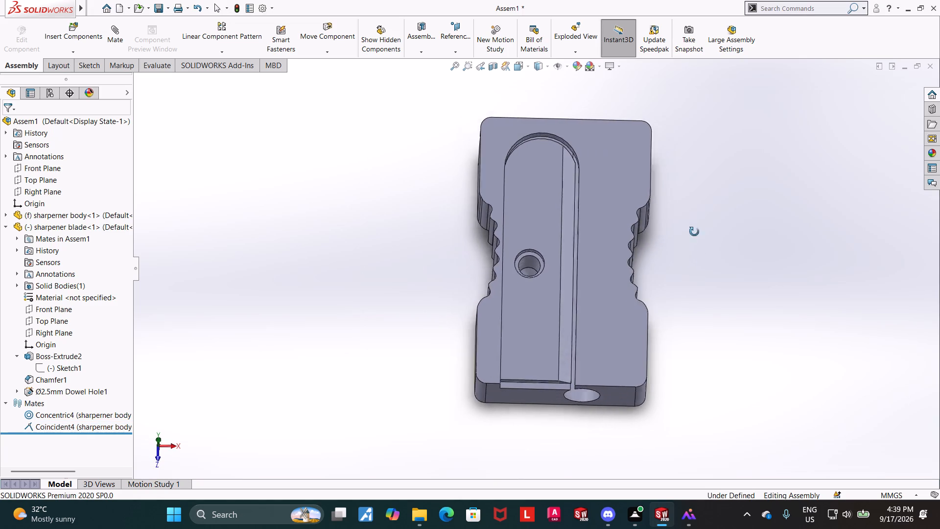
pyautogui.moveTo(694, 232); pyautogui.dragTo(718, 154, button='middle')
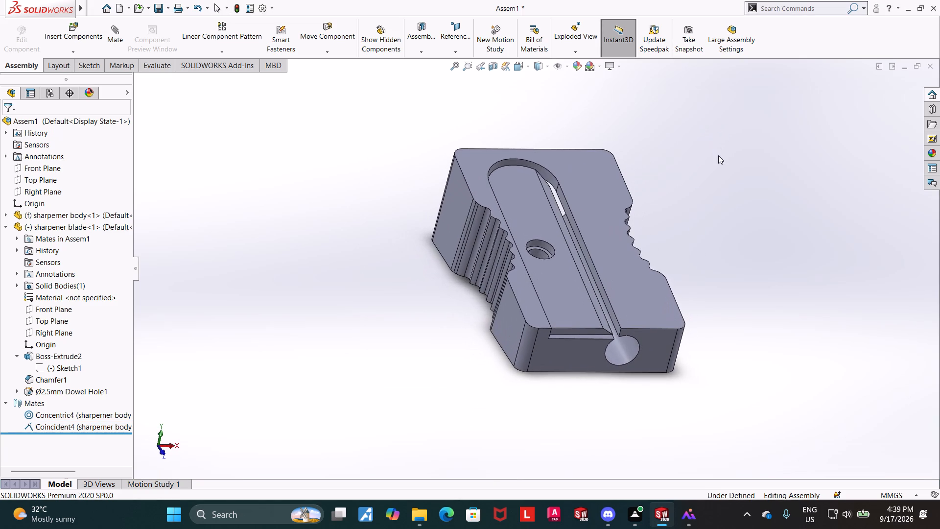
pyautogui.moveTo(734, 202); pyautogui.dragTo(723, 203, button='middle')
pyautogui.scroll(-2, 692, 189)
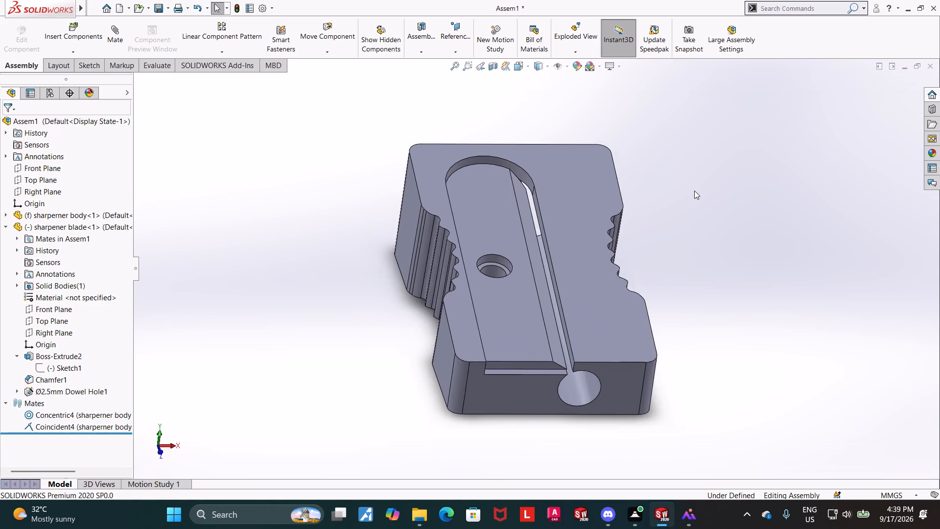
pyautogui.moveTo(714, 218); pyautogui.dragTo(703, 280, button='middle')
pyautogui.scroll(3, 703, 283)
pyautogui.scroll(-1, 656, 279)
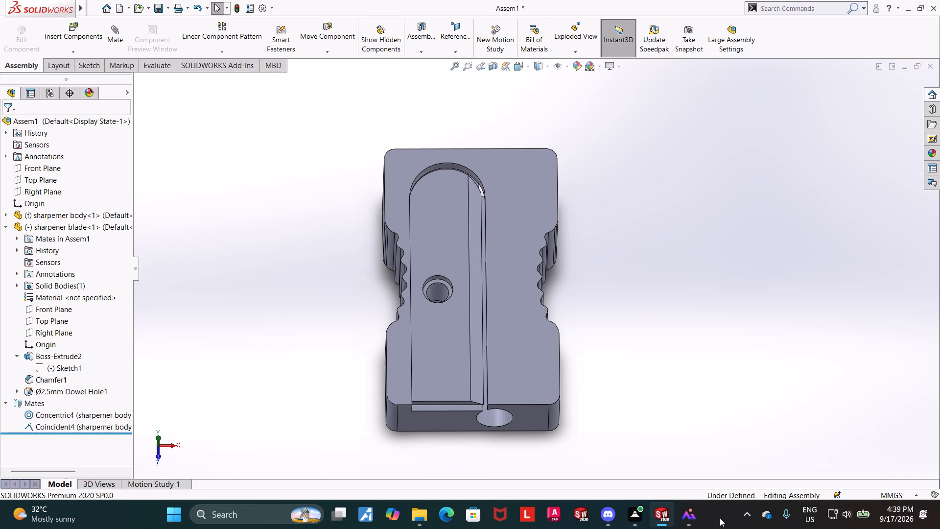
# Switch to WPS Office and find the M2.5 screw drawing to review its dimensions.
pyautogui.click(694, 514)
pyautogui.doubleClick(22, 242)
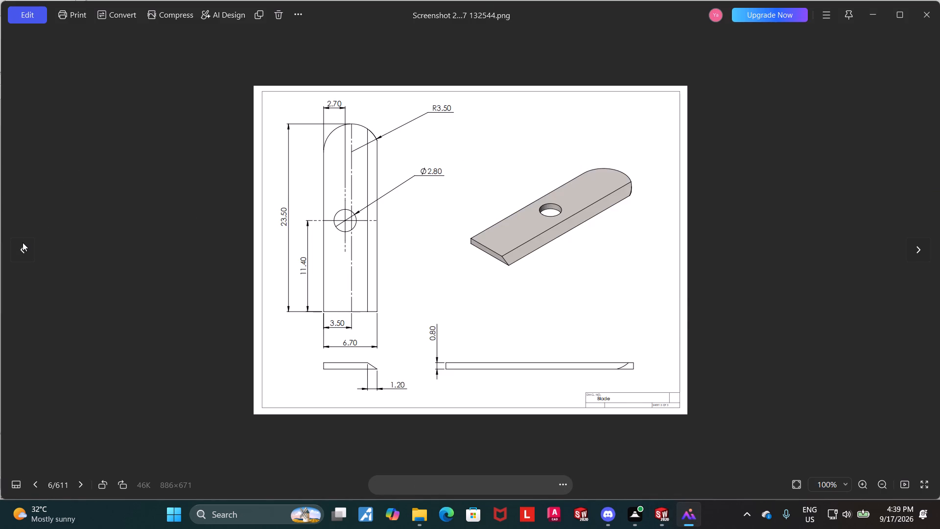
pyautogui.click(23, 242)
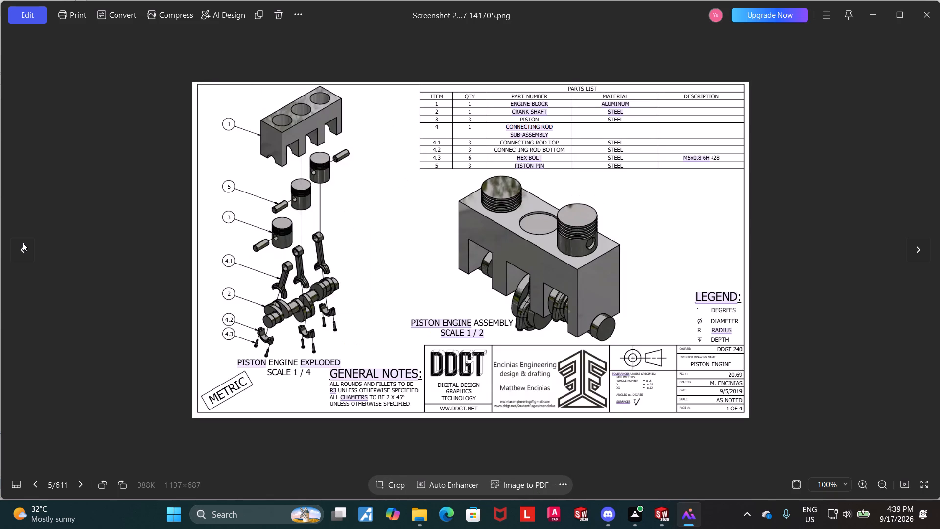
pyautogui.tripleClick(23, 255)
pyautogui.click(23, 255)
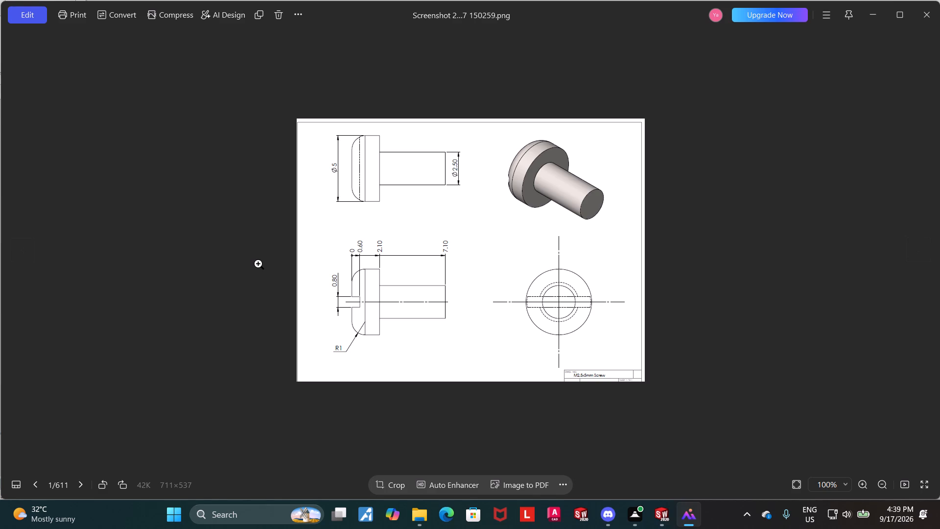
# Switch back to SOLIDWORKS and create a new part document for the M2.5 screw.
pyautogui.click(669, 515)
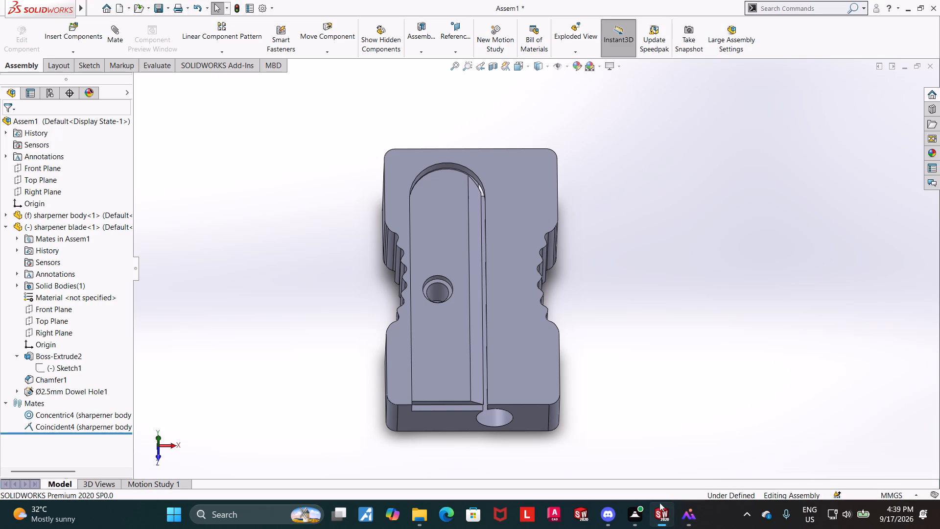
pyautogui.click(110, 29)
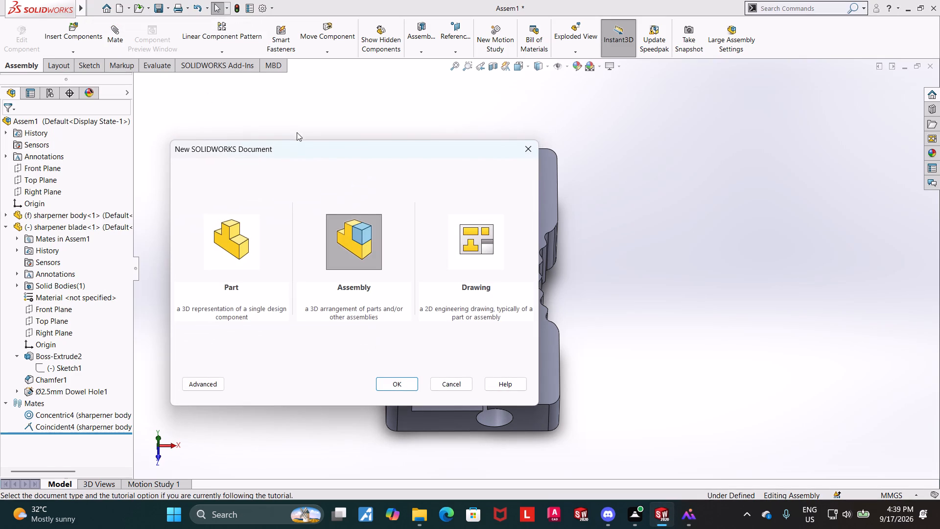
pyautogui.doubleClick(247, 251)
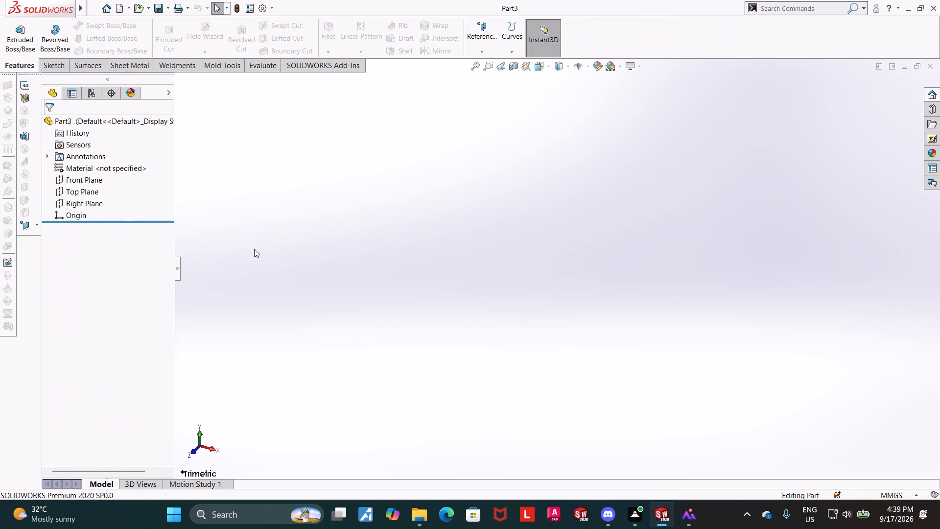
# Start a sketch on the Front Plane and draw a vertical construction centerline passing through the origin, extending above and below it.
pyautogui.click(83, 182)
pyautogui.click(97, 162)
pyautogui.click(101, 26)
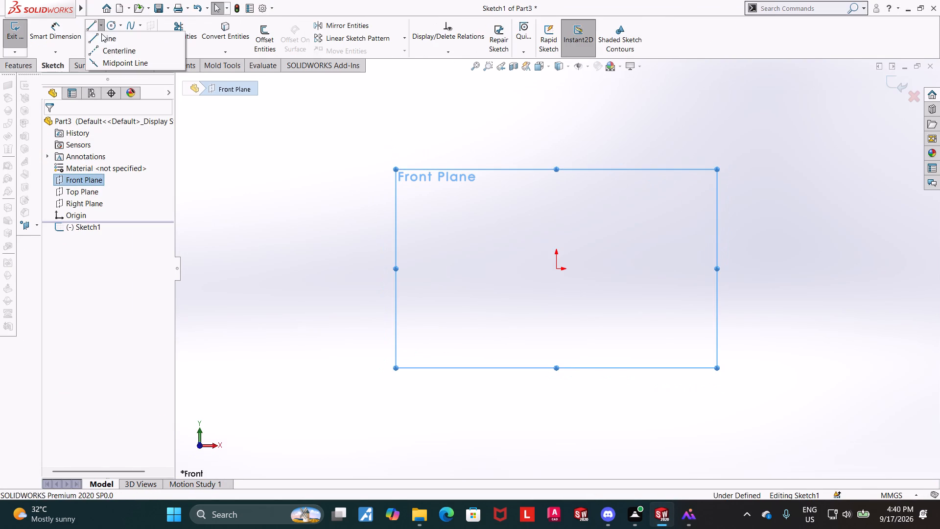
pyautogui.click(102, 54)
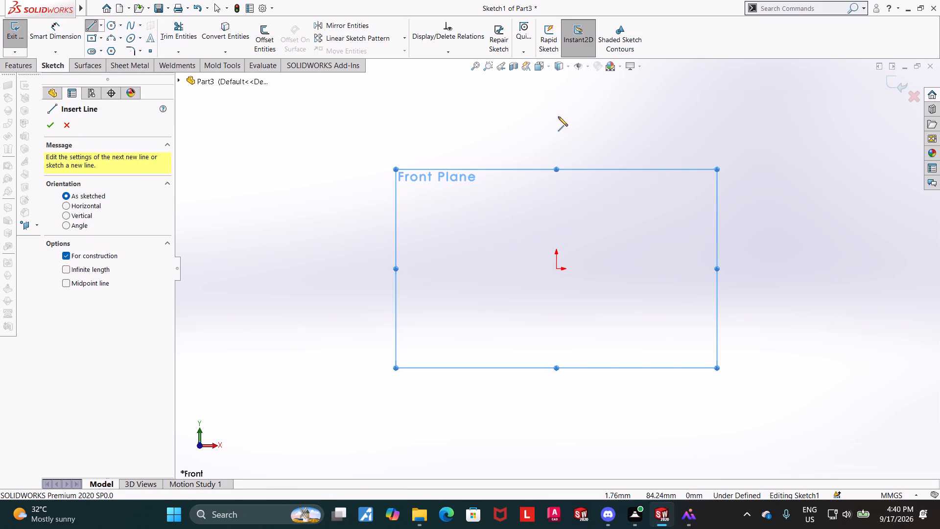
pyautogui.click(556, 118)
pyautogui.click(555, 385)
pyautogui.press('Escape')
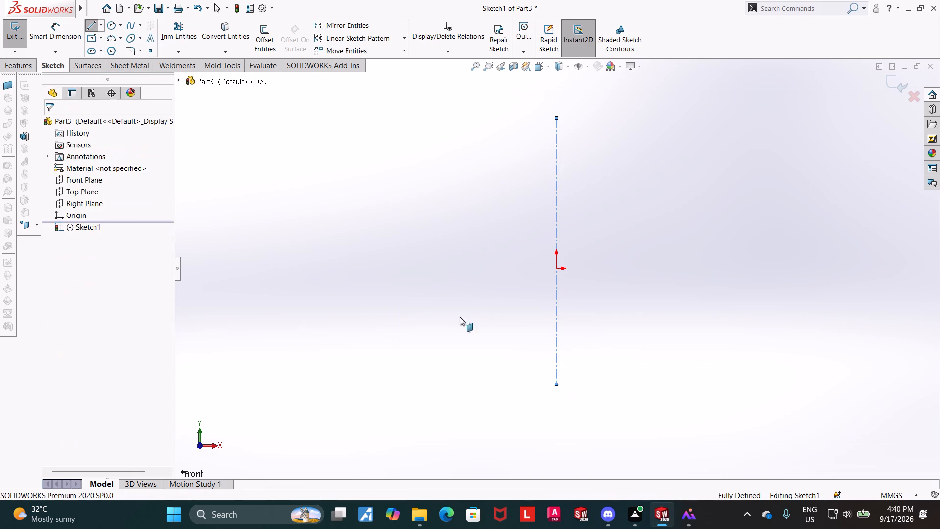
pyautogui.press('Escape')
# Sketch the screw's stepped half-profile from the centerline's lower part: about 25 mm outward, 57 mm up to origin level, and 24 mm outward.
pyautogui.click(90, 20)
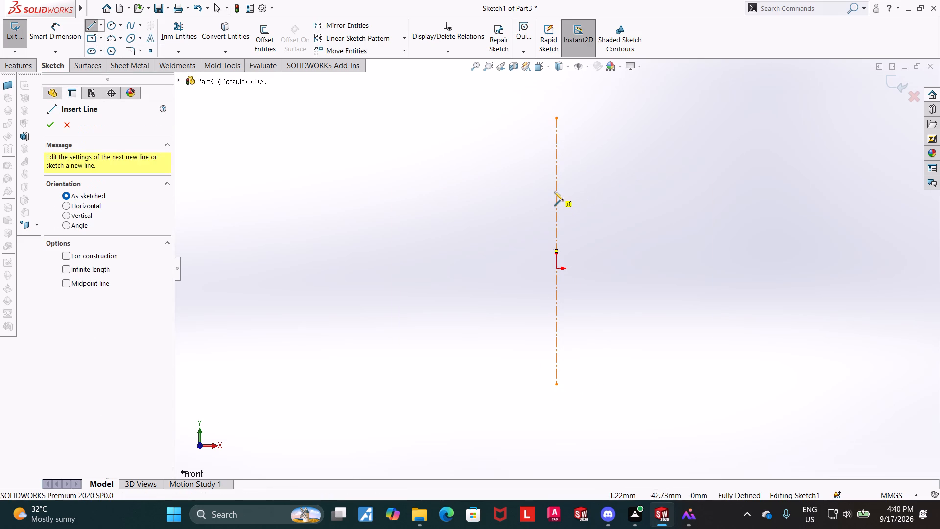
pyautogui.click(556, 371)
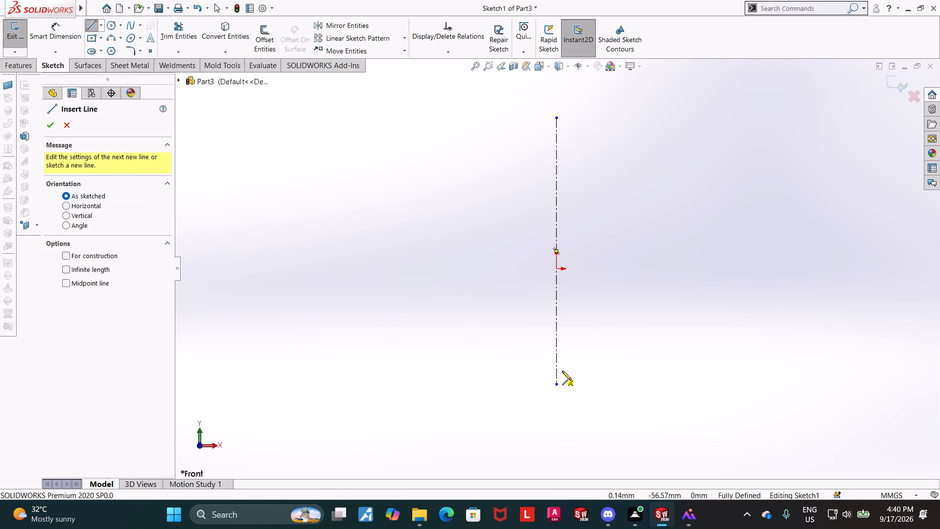
pyautogui.click(602, 368)
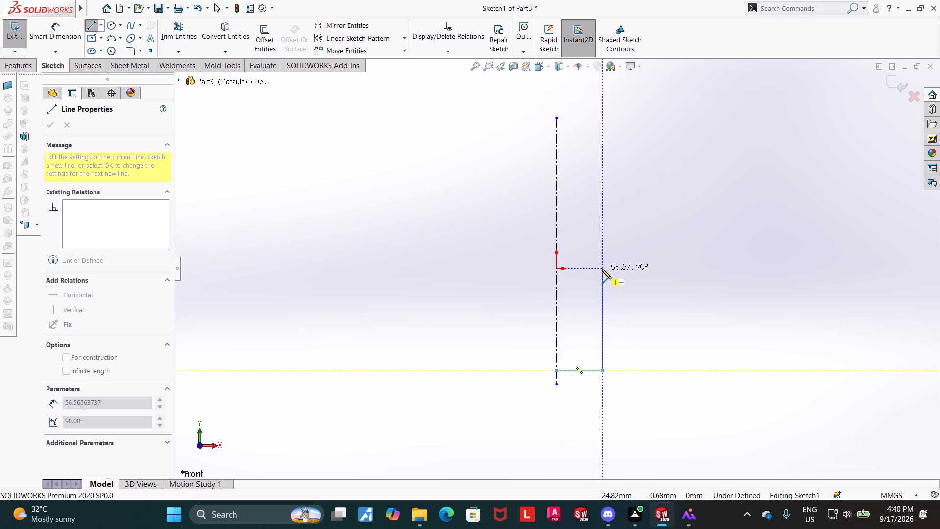
pyautogui.click(602, 268)
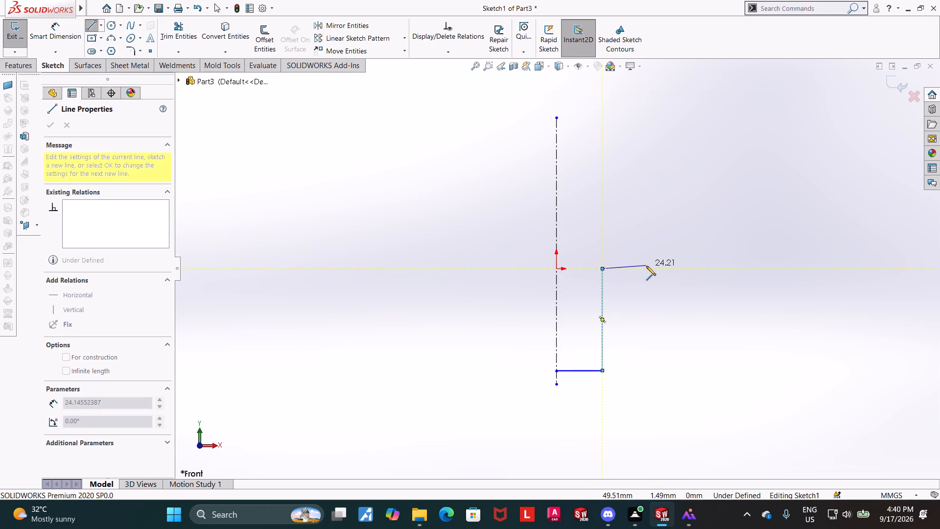
pyautogui.click(646, 266)
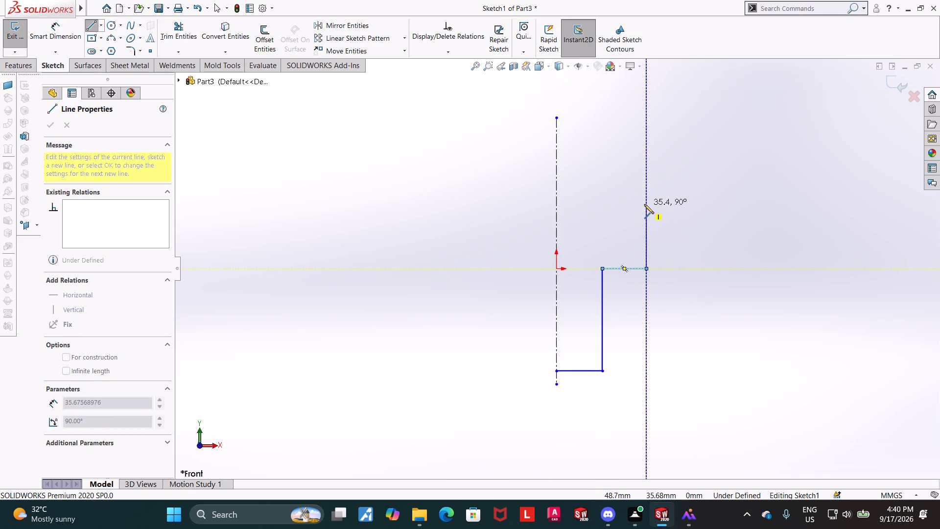
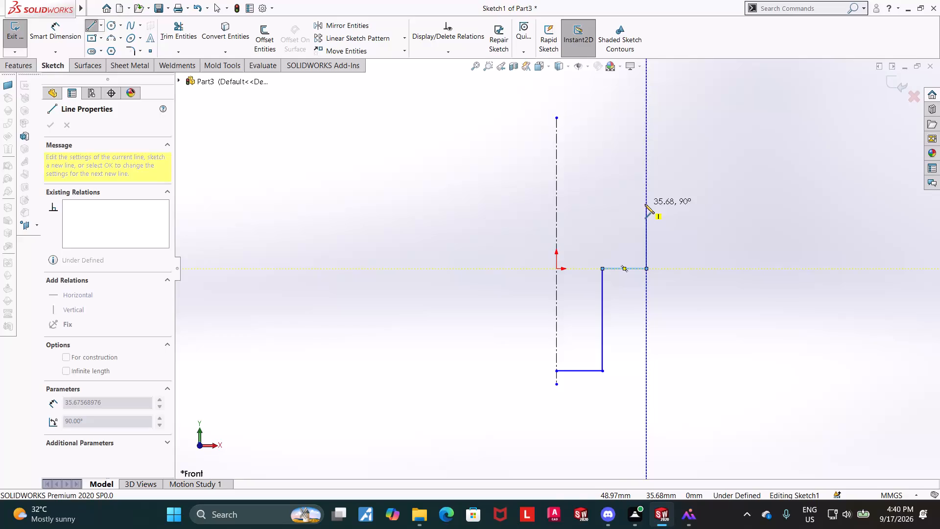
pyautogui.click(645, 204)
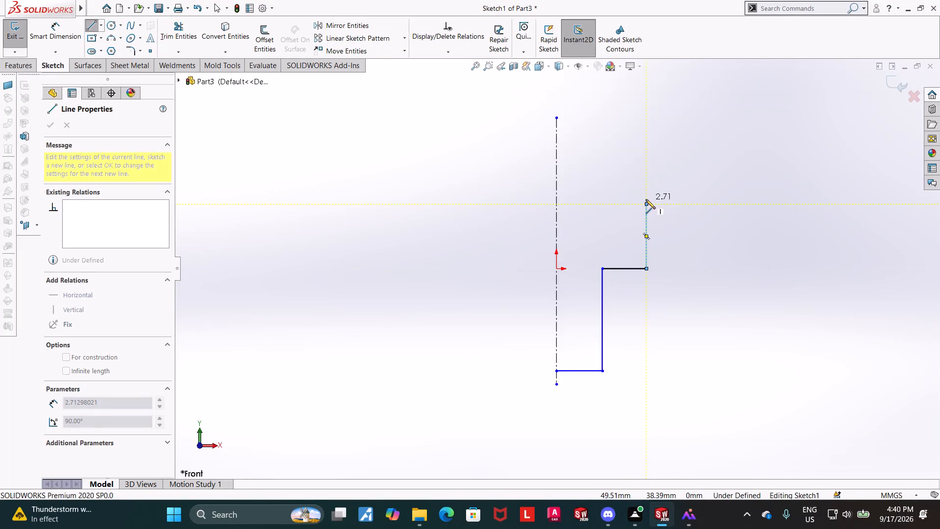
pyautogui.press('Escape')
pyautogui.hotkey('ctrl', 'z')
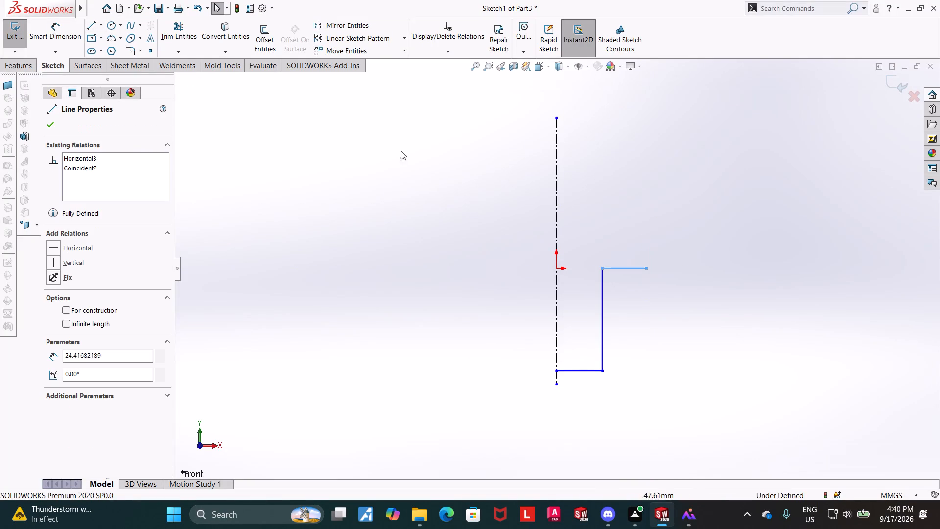
# Complete the head profile: line about 28 mm up, tangent arc curving inward, horizontal line to the centerline, and vertical line down to the shank's bottom.
pyautogui.click(93, 26)
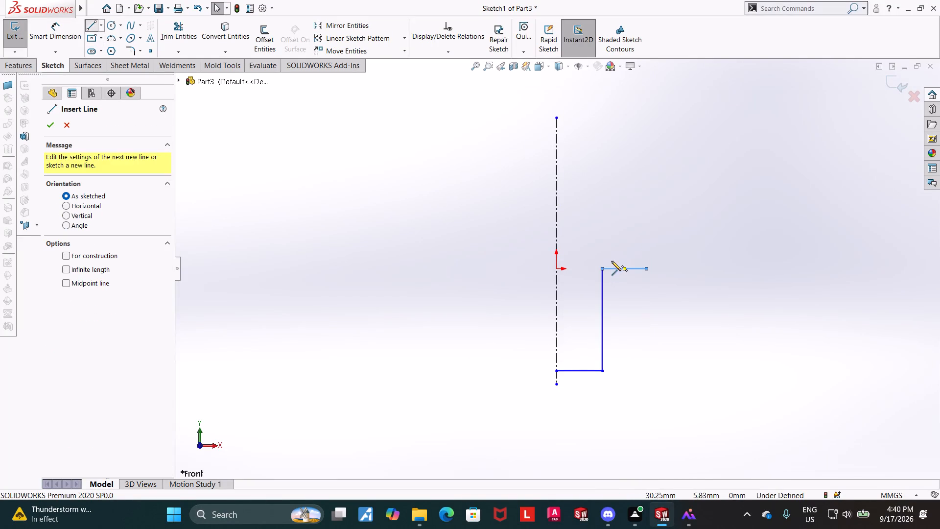
pyautogui.click(646, 269)
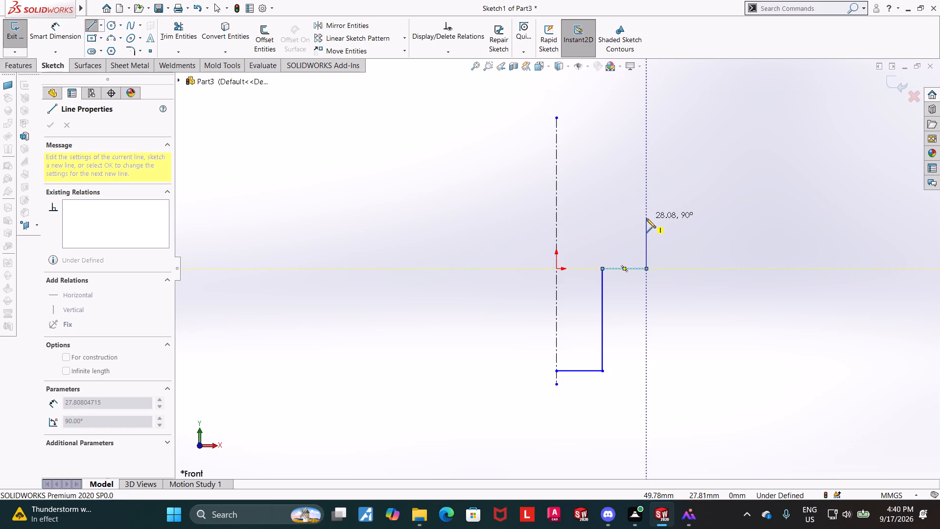
pyautogui.click(646, 218)
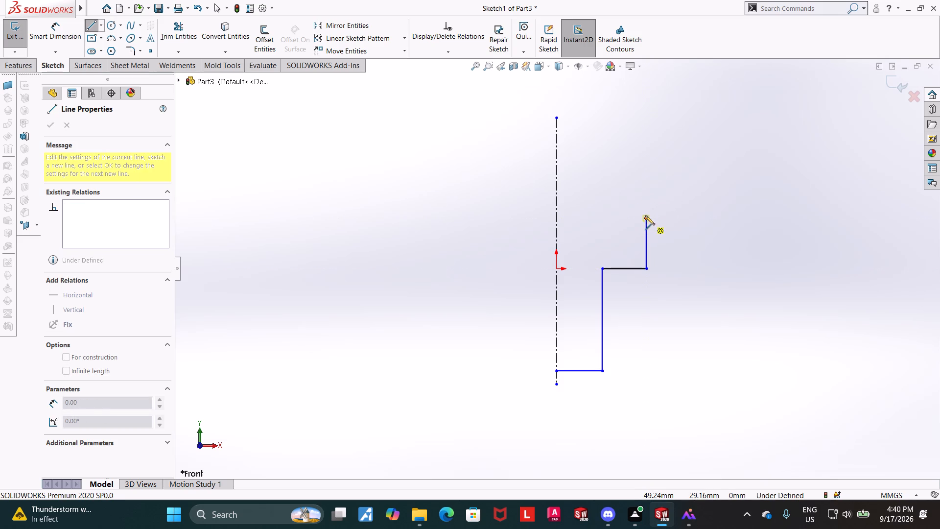
pyautogui.click(621, 189)
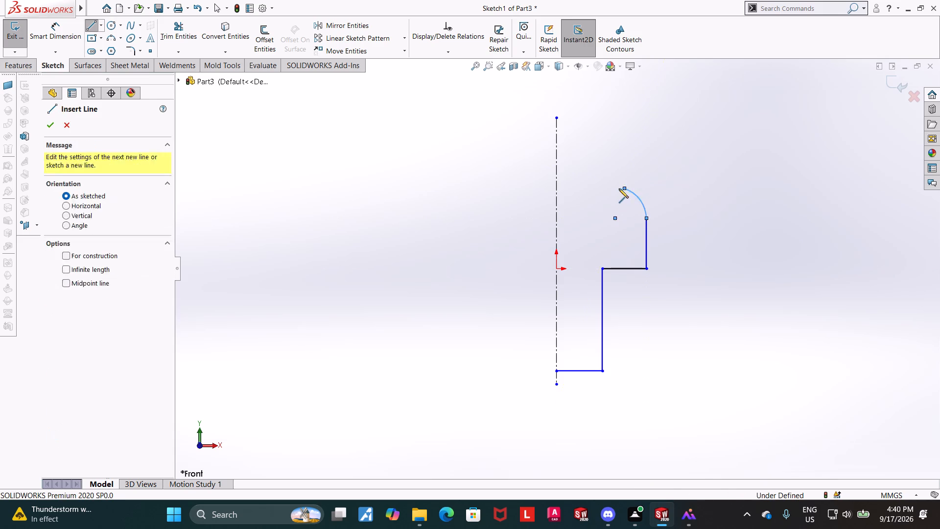
pyautogui.click(555, 189)
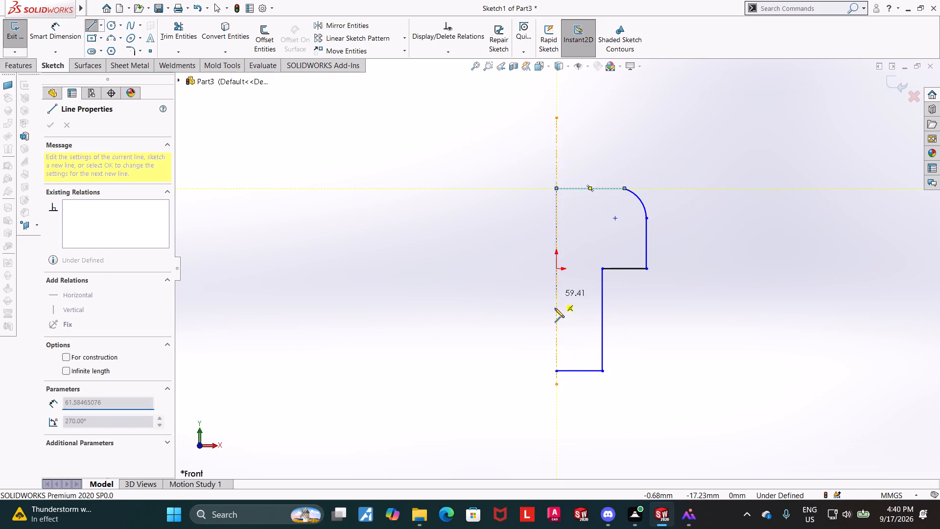
pyautogui.click(556, 370)
pyautogui.press('Escape')
pyautogui.press('Escape')
pyautogui.press('Escape')
pyautogui.press('Escape')
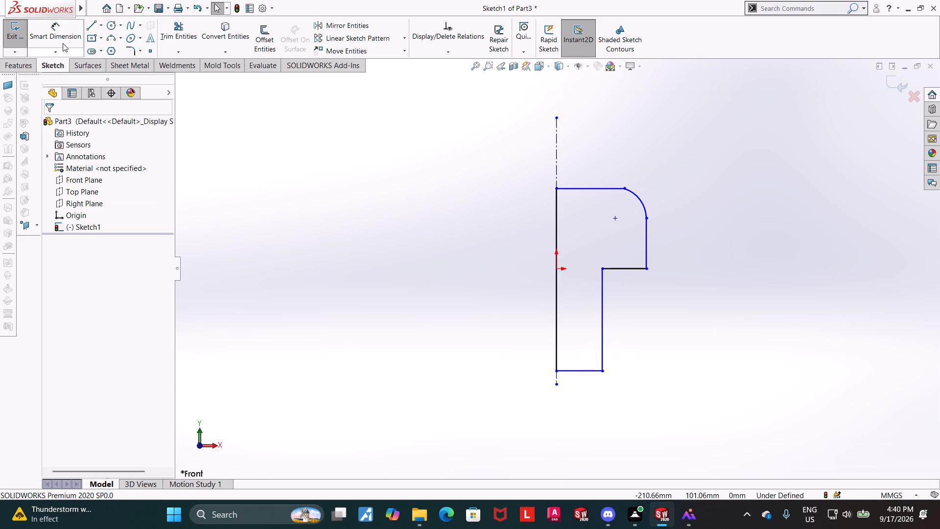
# Add a collinear relation between the profile's vertical closing line and the construction centerline.
pyautogui.click(42, 32)
pyautogui.press('Escape')
pyautogui.press('Escape')
pyautogui.click(557, 213)
pyautogui.keyDown('ctrl'); pyautogui.click(557, 164); pyautogui.keyUp('ctrl')
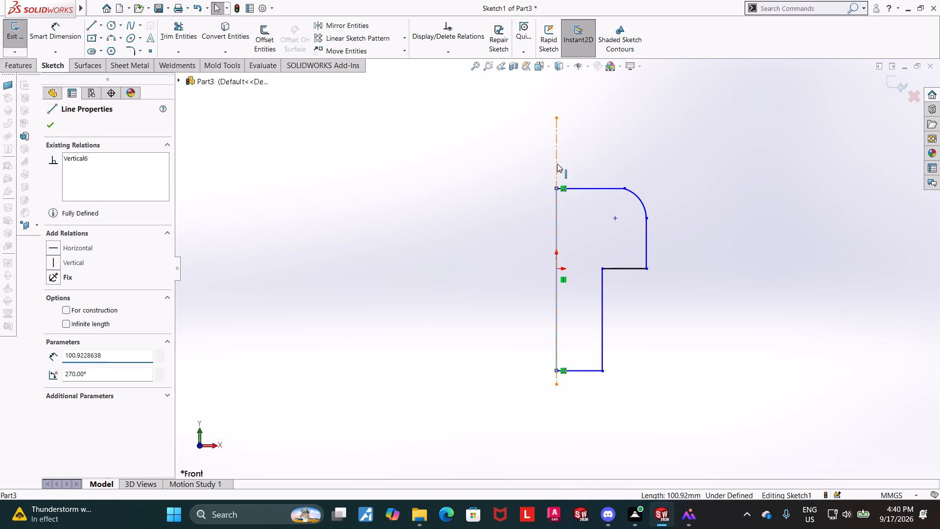
pyautogui.click(55, 325)
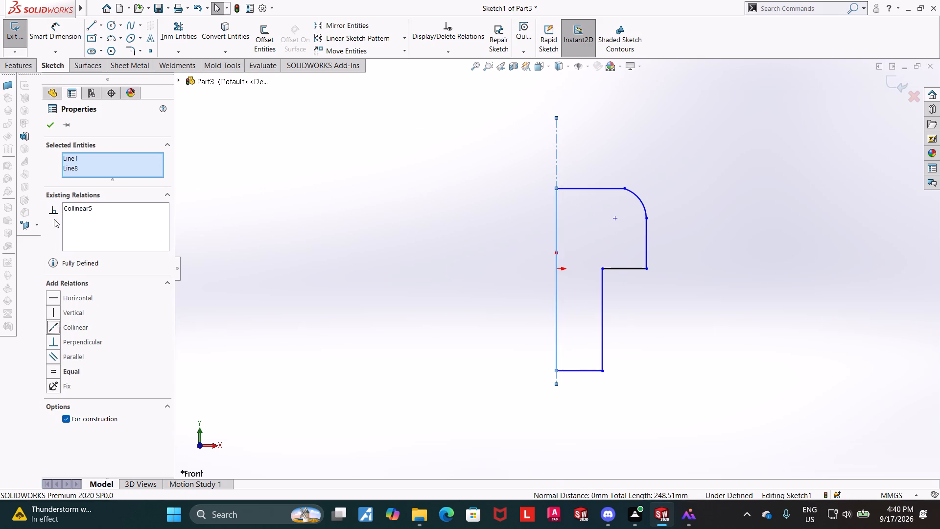
pyautogui.click(51, 123)
pyautogui.press('Escape')
pyautogui.press('Escape')
# Dimension the shank's bottom line as half of 2.5 mm, giving a shank radius of 1.25 mm.
pyautogui.click(59, 33)
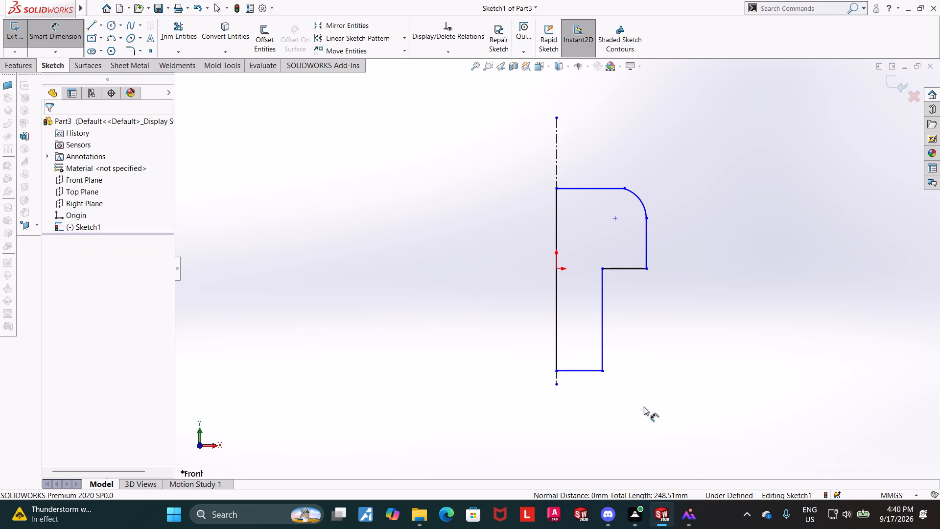
pyautogui.click(567, 370)
pyautogui.click(573, 393)
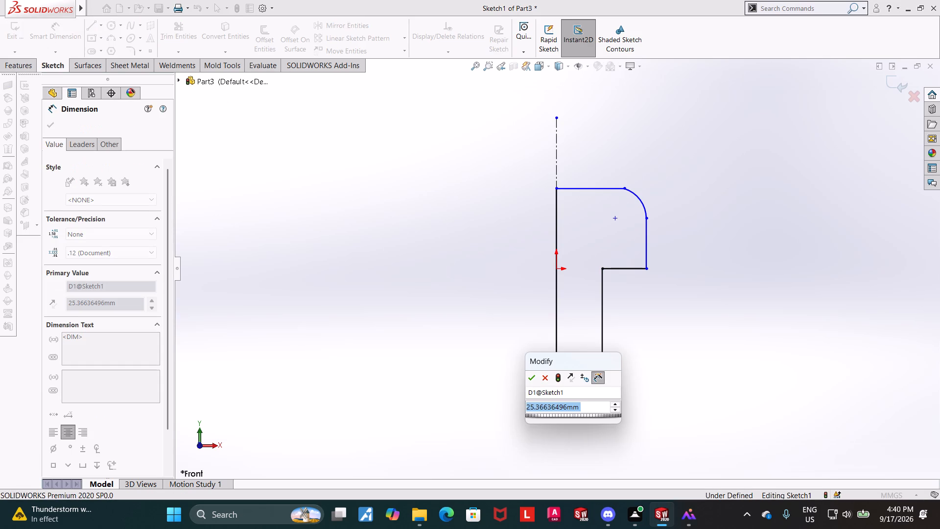
pyautogui.write('2.5/2')
pyautogui.press('Return')
pyautogui.press('\\')
pyautogui.press('Escape')
pyautogui.press('Escape')
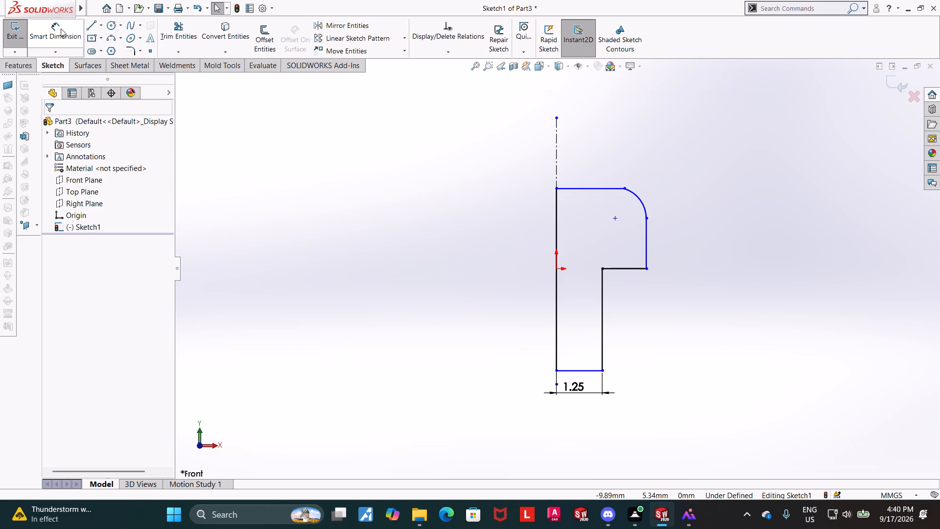
# Dimension the distance from the head's outer vertical line to the axis line as 2.5 mm.
pyautogui.click(61, 28)
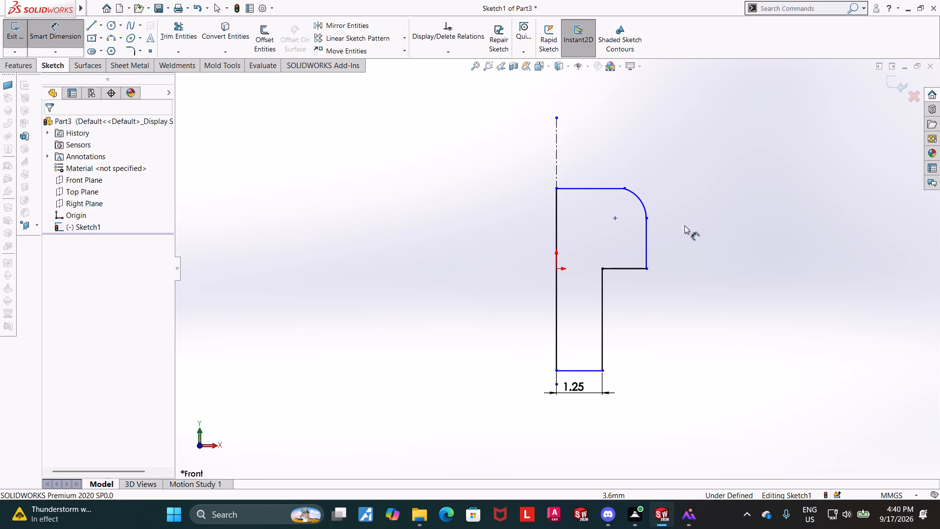
pyautogui.click(644, 234)
pyautogui.click(555, 210)
pyautogui.click(584, 157)
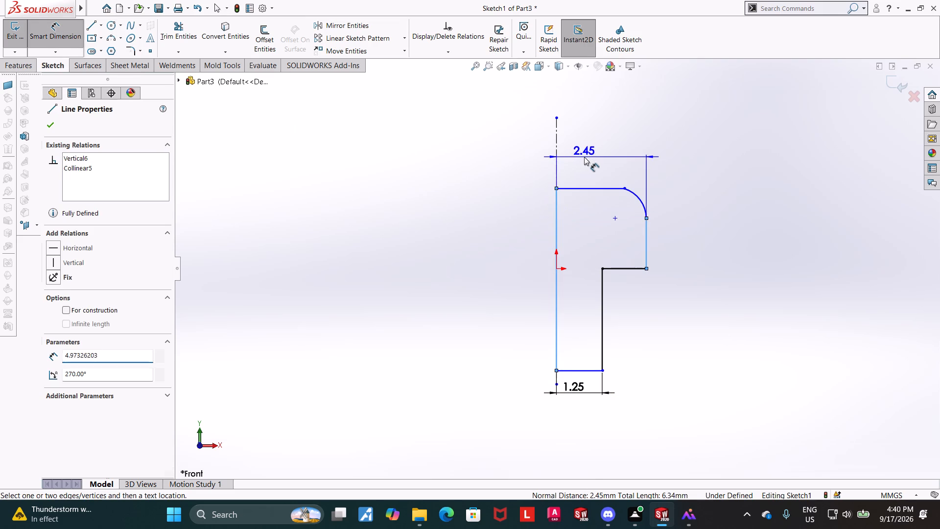
pyautogui.write('2.')
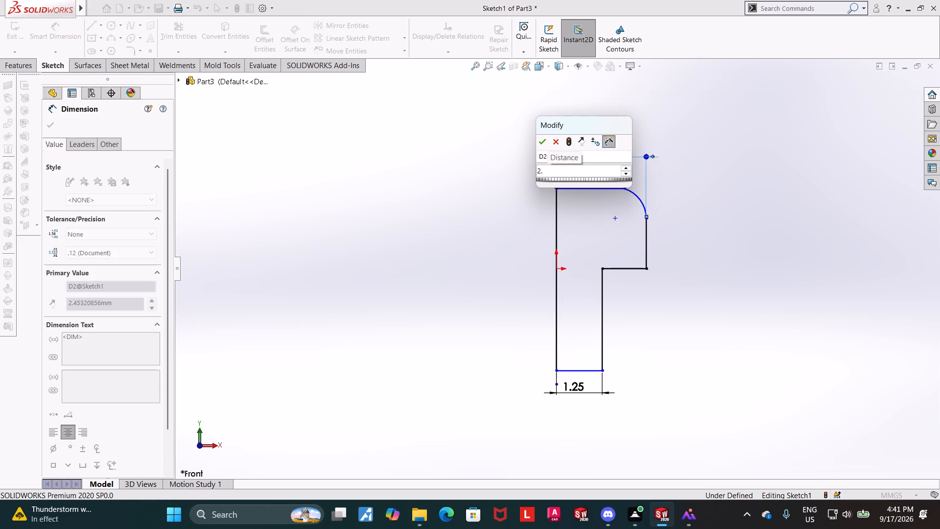
pyautogui.press('5')
pyautogui.press('Return')
pyautogui.press('Escape')
pyautogui.press('Escape')
pyautogui.press('Escape')
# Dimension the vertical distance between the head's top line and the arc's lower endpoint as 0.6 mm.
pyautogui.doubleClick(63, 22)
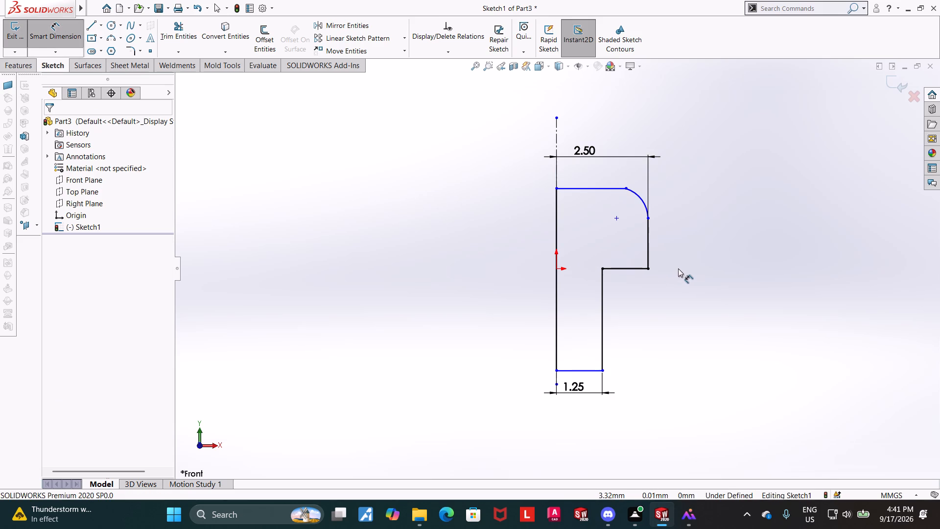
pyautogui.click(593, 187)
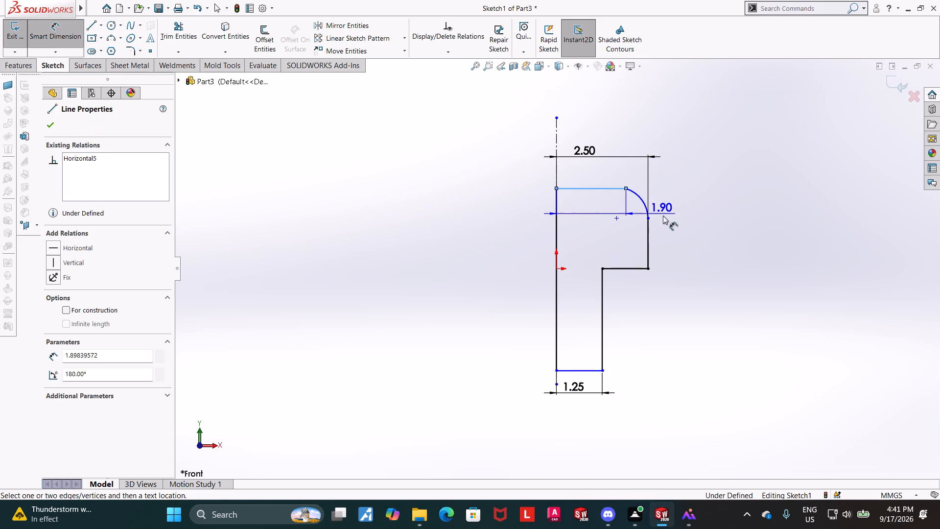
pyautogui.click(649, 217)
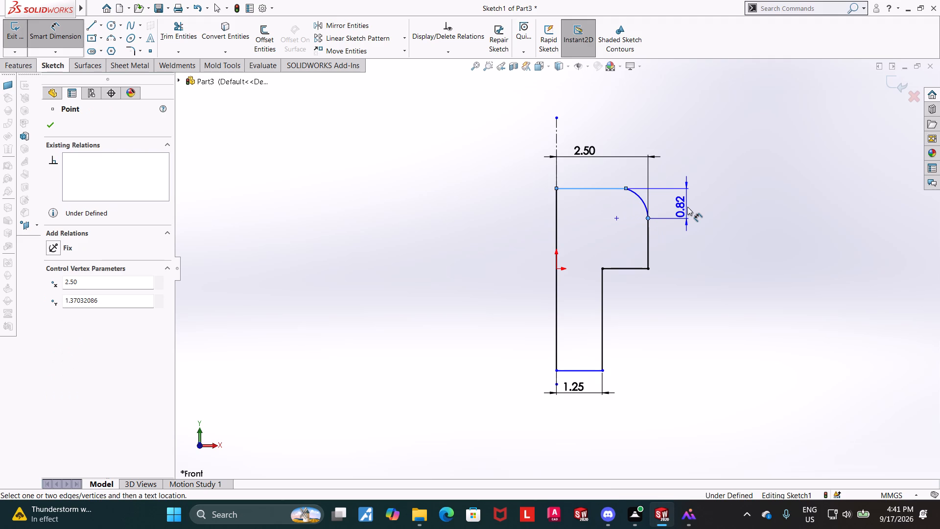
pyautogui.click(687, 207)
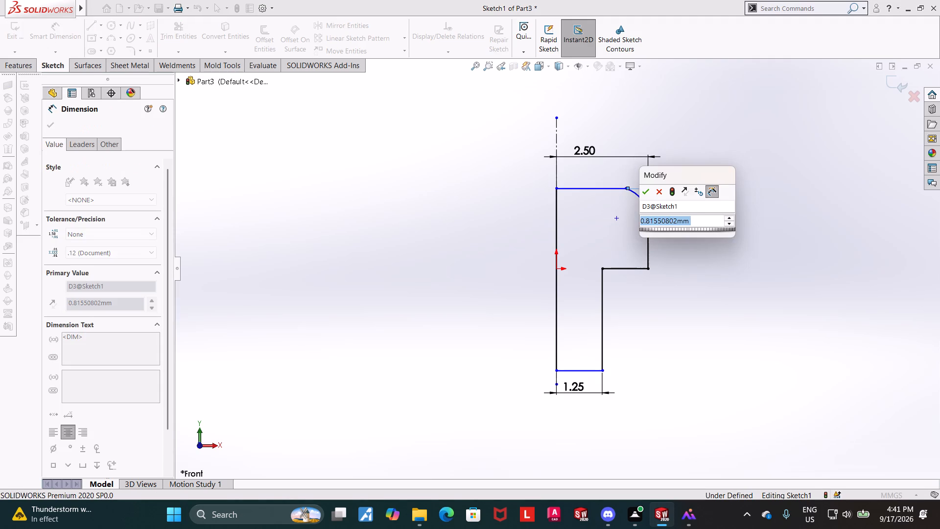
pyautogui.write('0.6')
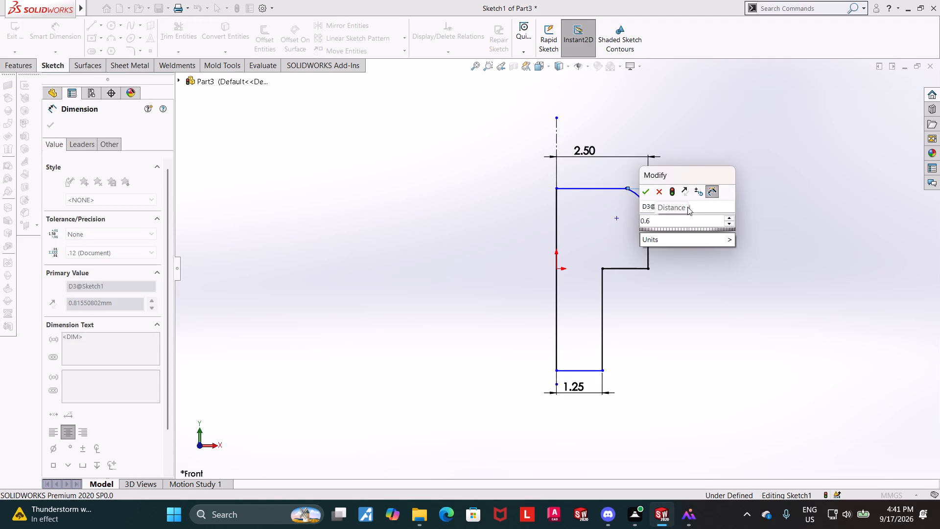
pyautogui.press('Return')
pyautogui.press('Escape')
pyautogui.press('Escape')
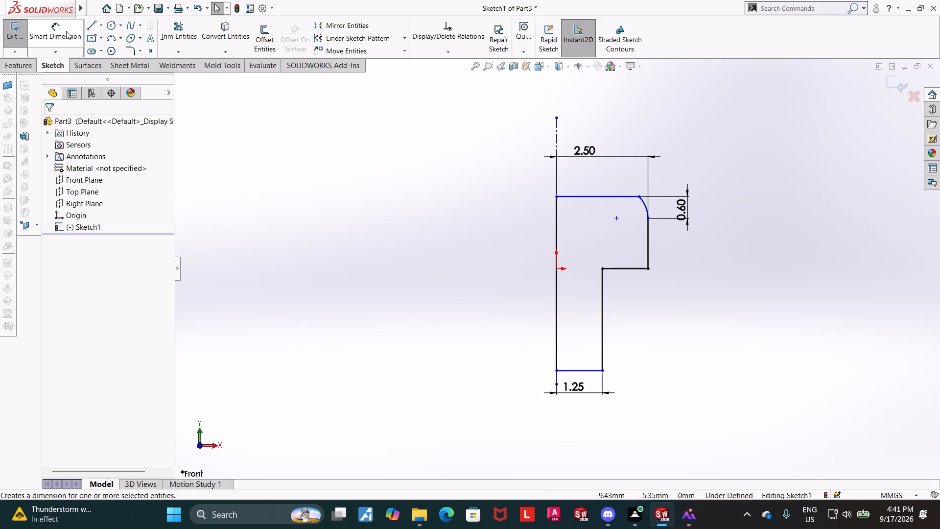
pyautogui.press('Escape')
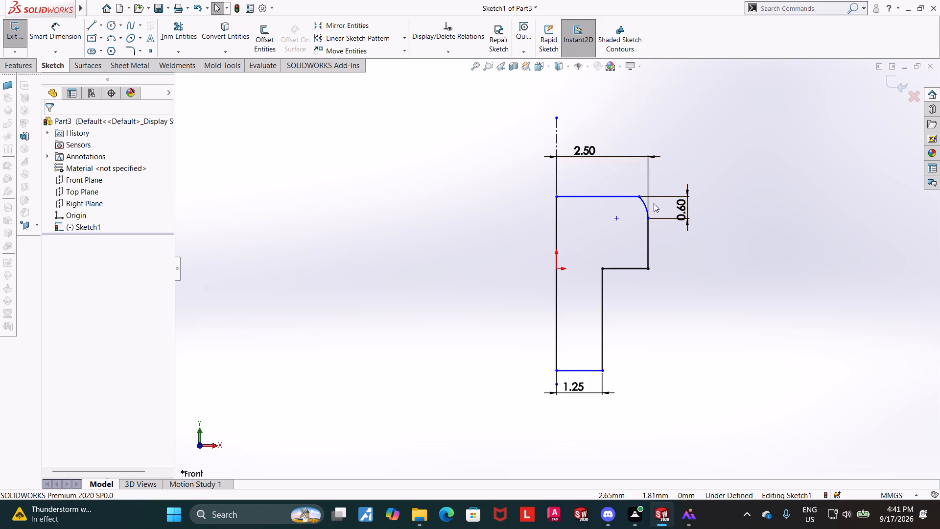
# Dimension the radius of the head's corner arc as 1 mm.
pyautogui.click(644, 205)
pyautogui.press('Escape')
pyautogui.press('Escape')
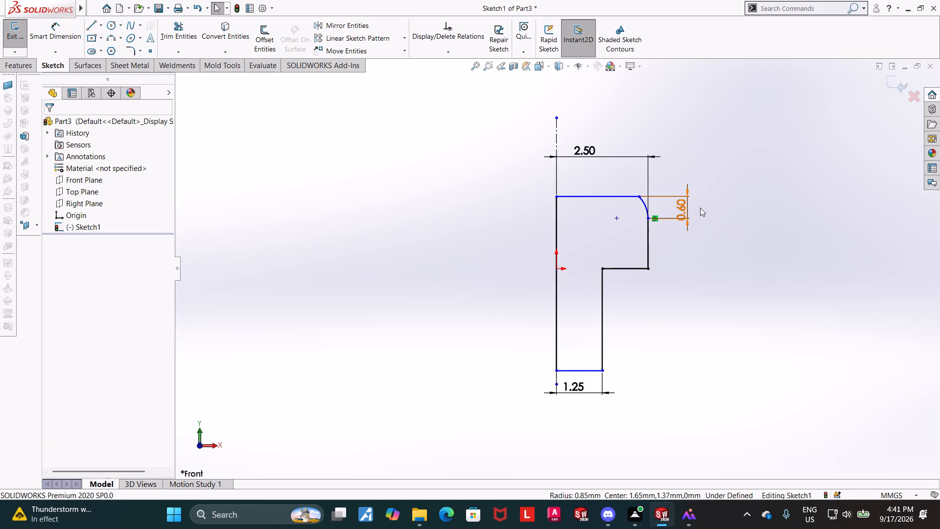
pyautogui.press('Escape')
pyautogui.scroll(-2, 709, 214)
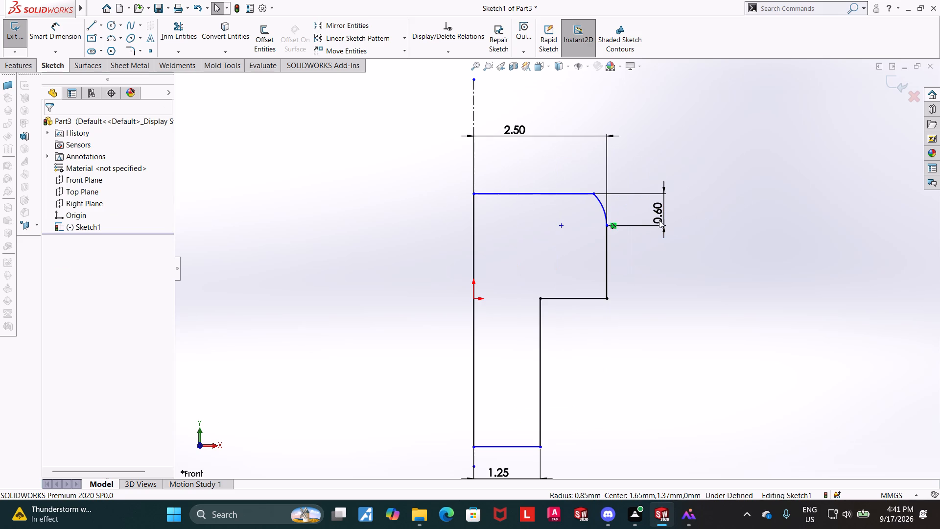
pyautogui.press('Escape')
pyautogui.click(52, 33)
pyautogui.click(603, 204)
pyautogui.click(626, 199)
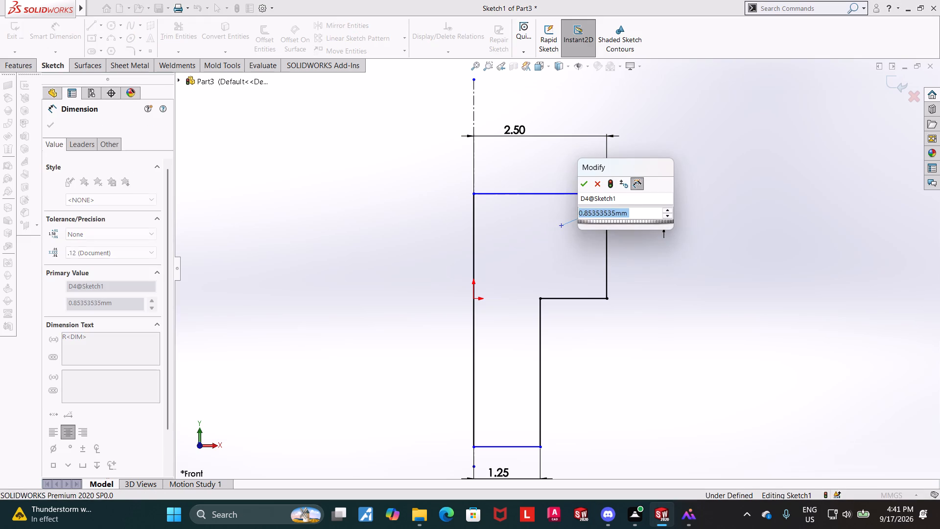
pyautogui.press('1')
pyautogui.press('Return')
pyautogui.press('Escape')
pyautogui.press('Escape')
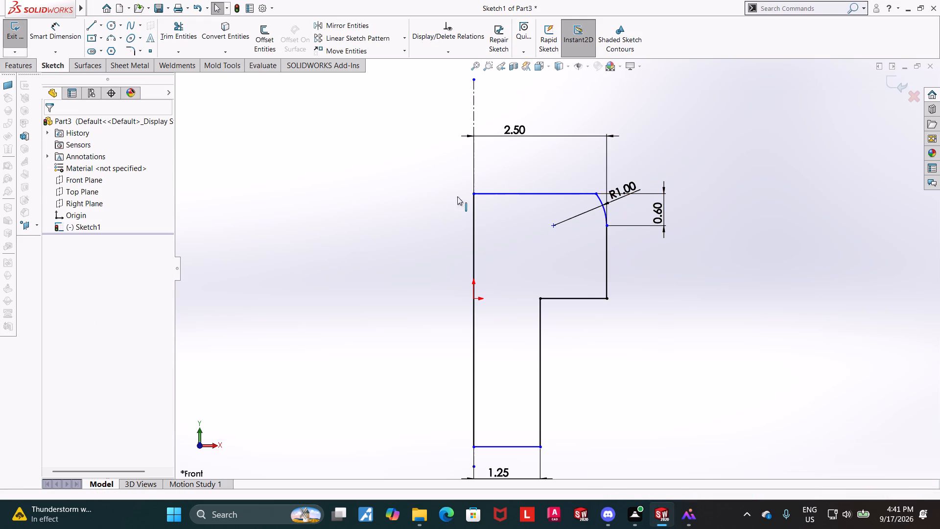
# Trim away the head's top horizontal line and its corner arc.
pyautogui.click(166, 22)
pyautogui.moveTo(534, 176); pyautogui.dragTo(531, 213)
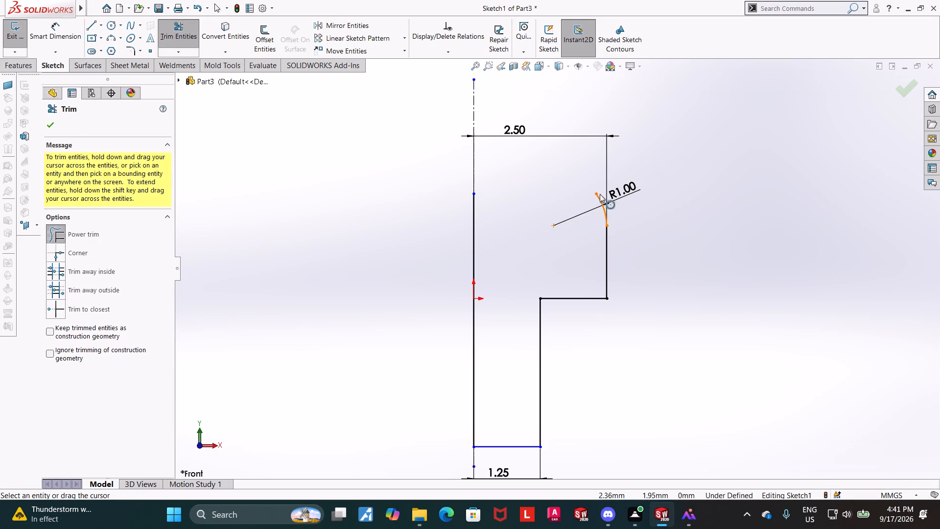
pyautogui.moveTo(600, 192); pyautogui.dragTo(586, 213)
pyautogui.press('Escape')
pyautogui.press('Escape')
# Redraw the head's corner as a 90° tangent arc of 0.6 mm radius and join it to the axis line's top with a horizontal line.
pyautogui.click(114, 39)
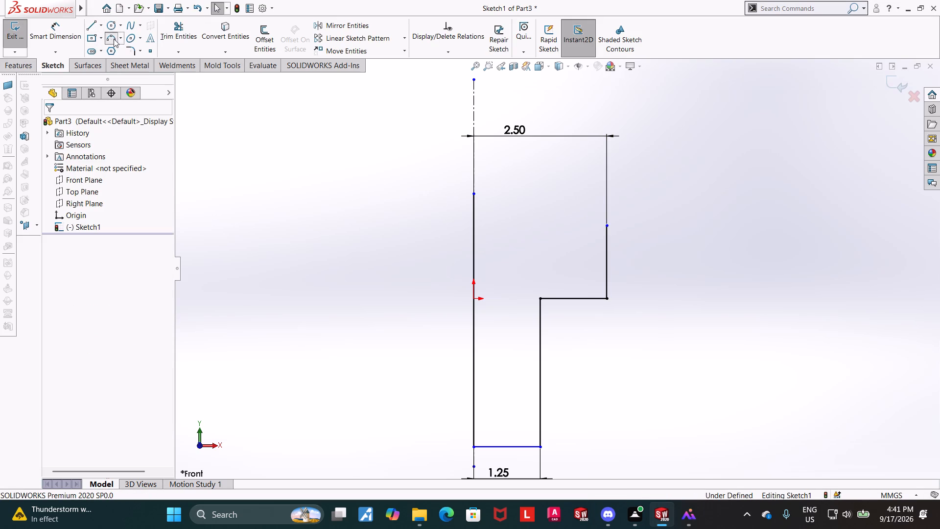
pyautogui.press('Escape')
pyautogui.click(88, 27)
pyautogui.click(607, 226)
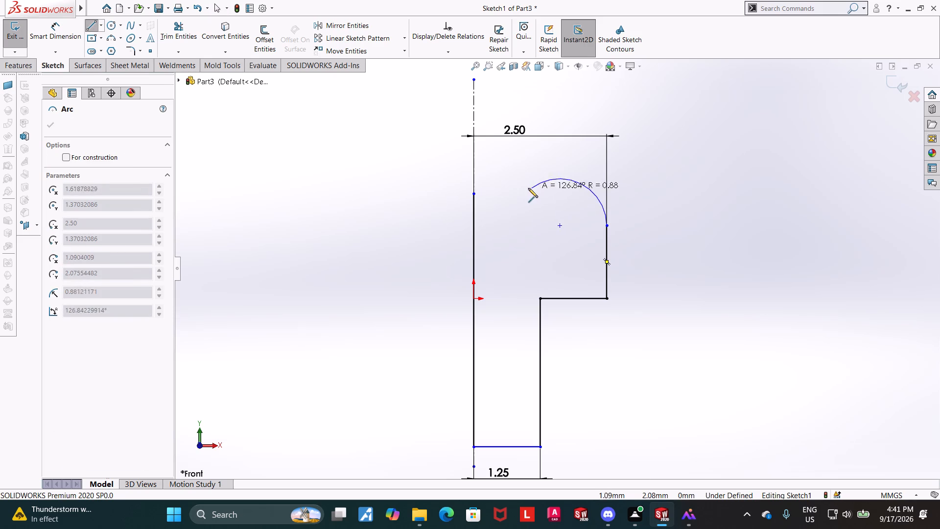
pyautogui.click(577, 192)
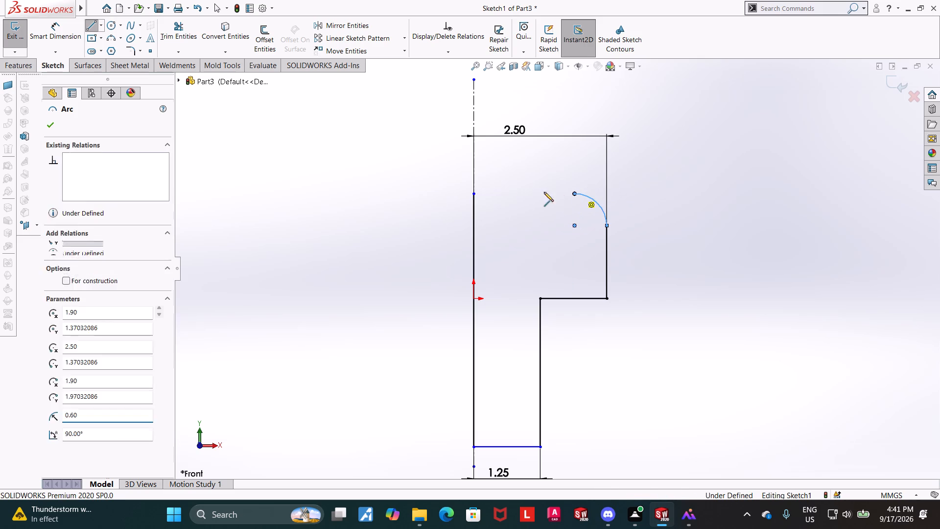
pyautogui.click(475, 192)
pyautogui.press('Escape')
pyautogui.press('Escape')
pyautogui.press('Escape')
pyautogui.press('Escape')
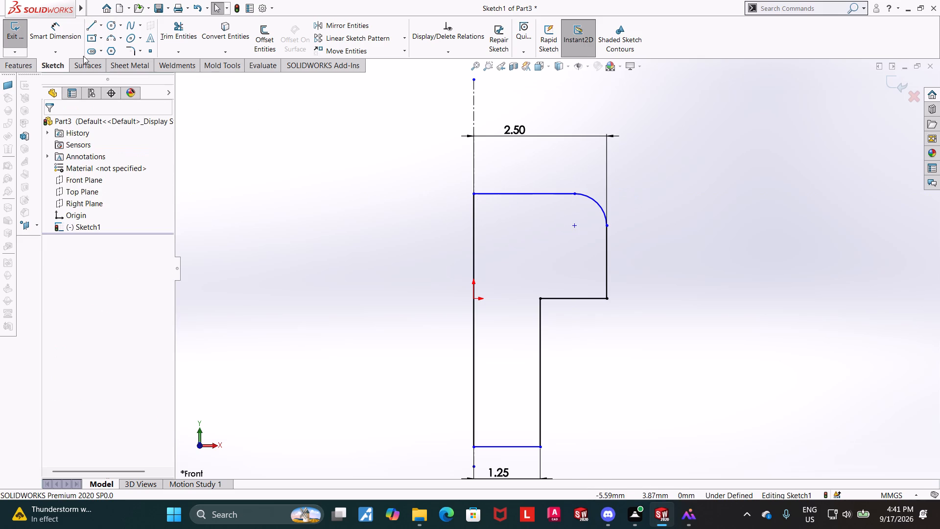
# Dimension the radius of the redrawn head corner arc as 1 mm.
pyautogui.click(59, 32)
pyautogui.click(589, 199)
pyautogui.click(599, 179)
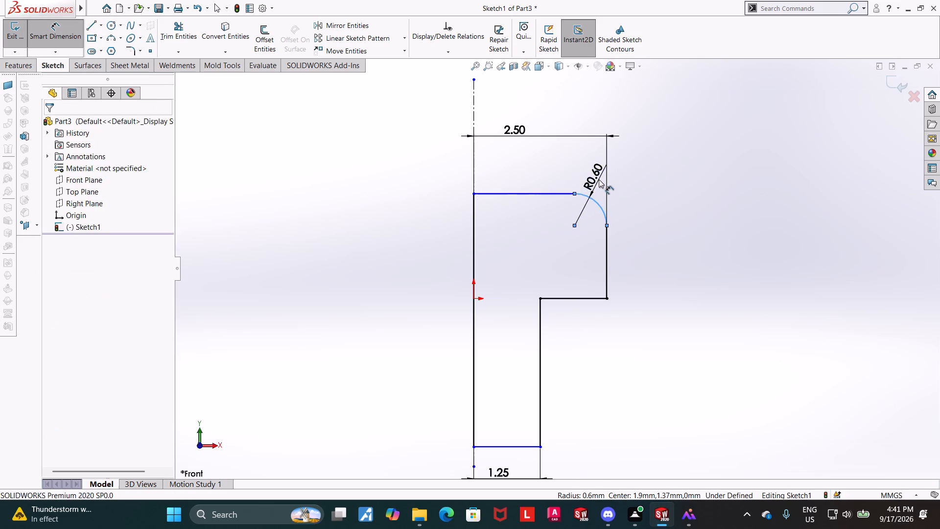
pyautogui.press('1')
pyautogui.press('Return')
pyautogui.press('Escape')
pyautogui.press('Escape')
pyautogui.press('Escape')
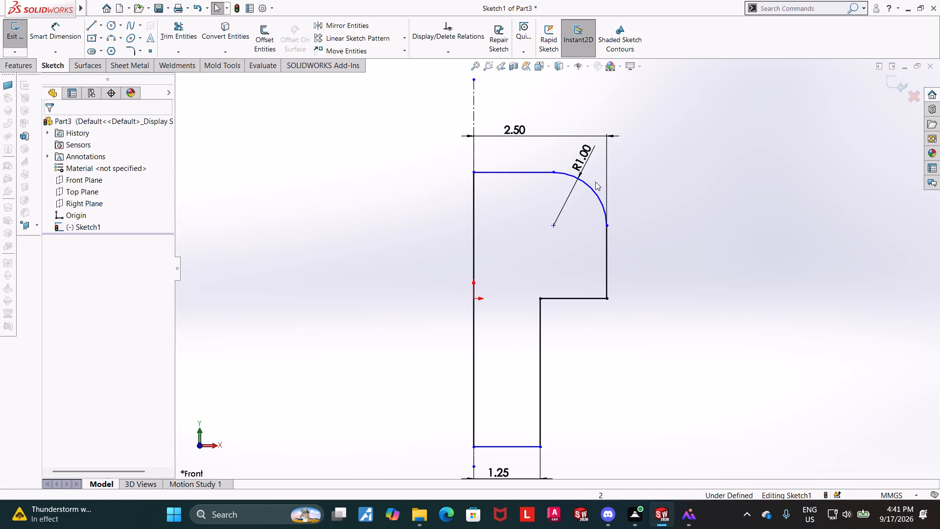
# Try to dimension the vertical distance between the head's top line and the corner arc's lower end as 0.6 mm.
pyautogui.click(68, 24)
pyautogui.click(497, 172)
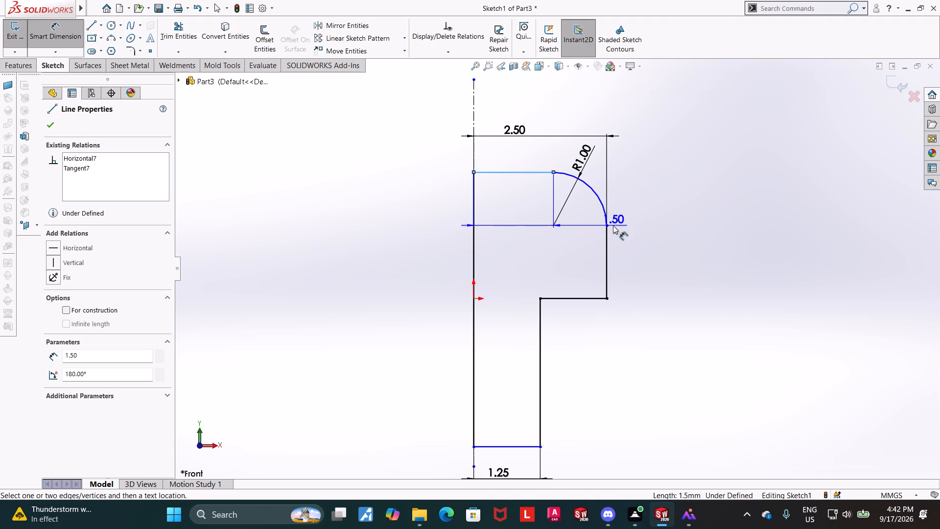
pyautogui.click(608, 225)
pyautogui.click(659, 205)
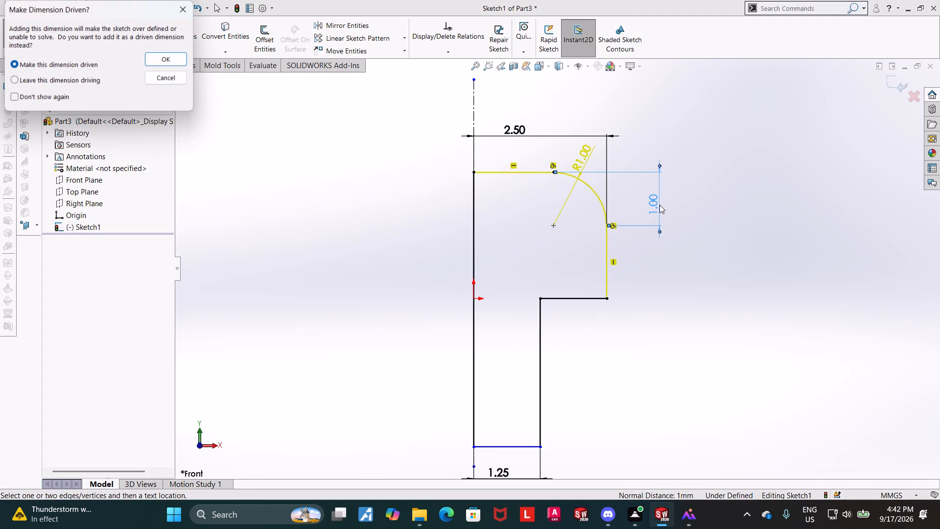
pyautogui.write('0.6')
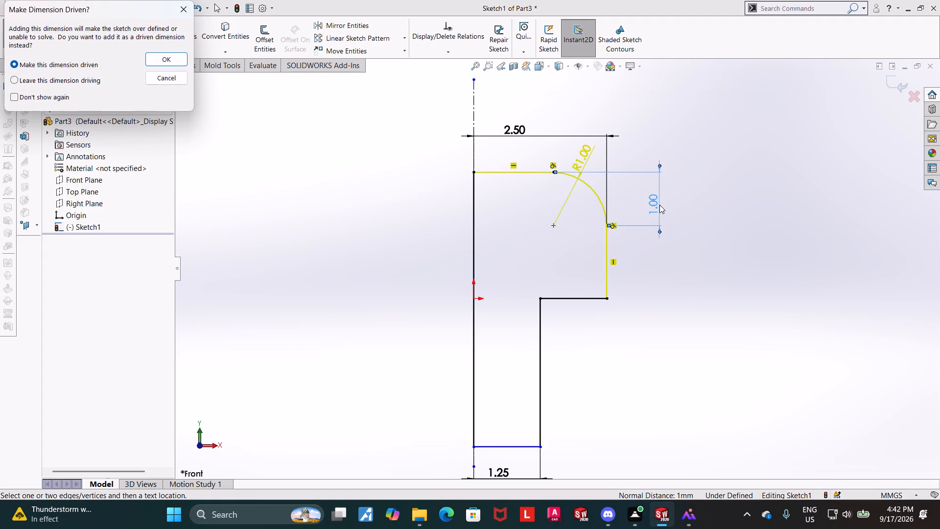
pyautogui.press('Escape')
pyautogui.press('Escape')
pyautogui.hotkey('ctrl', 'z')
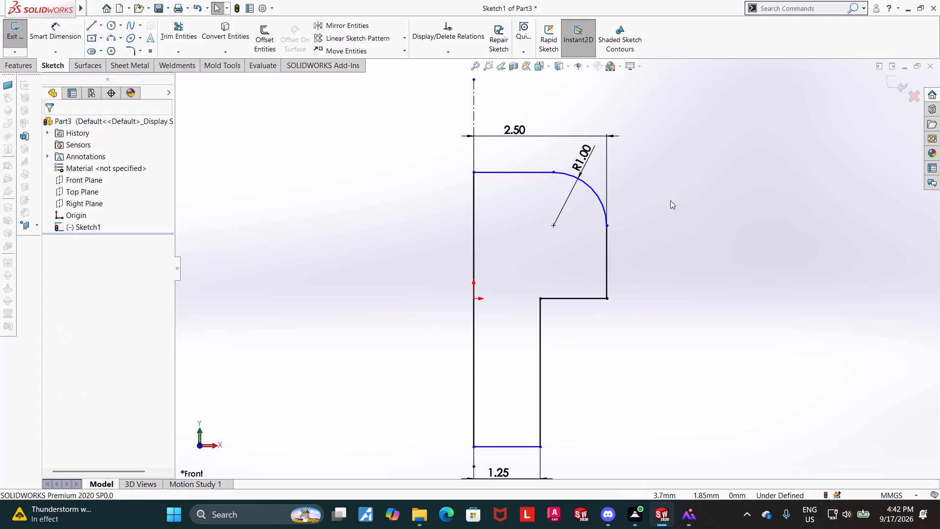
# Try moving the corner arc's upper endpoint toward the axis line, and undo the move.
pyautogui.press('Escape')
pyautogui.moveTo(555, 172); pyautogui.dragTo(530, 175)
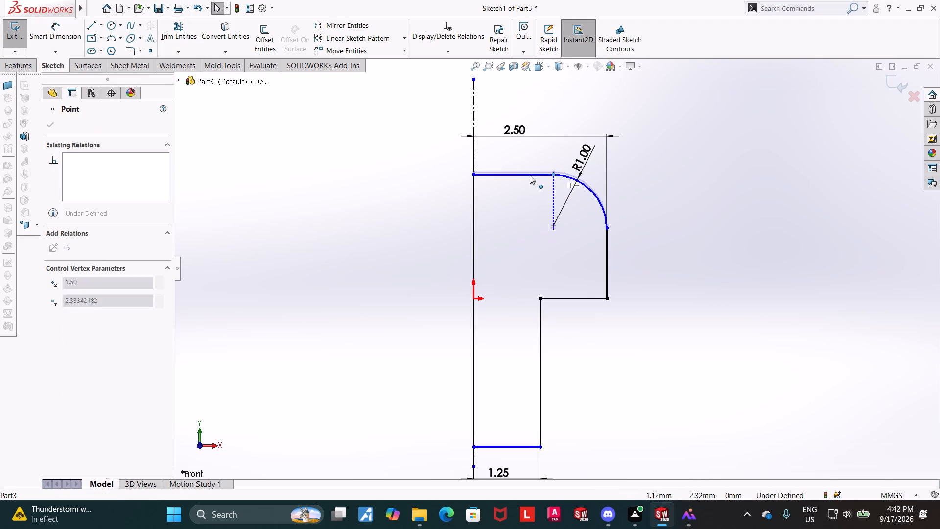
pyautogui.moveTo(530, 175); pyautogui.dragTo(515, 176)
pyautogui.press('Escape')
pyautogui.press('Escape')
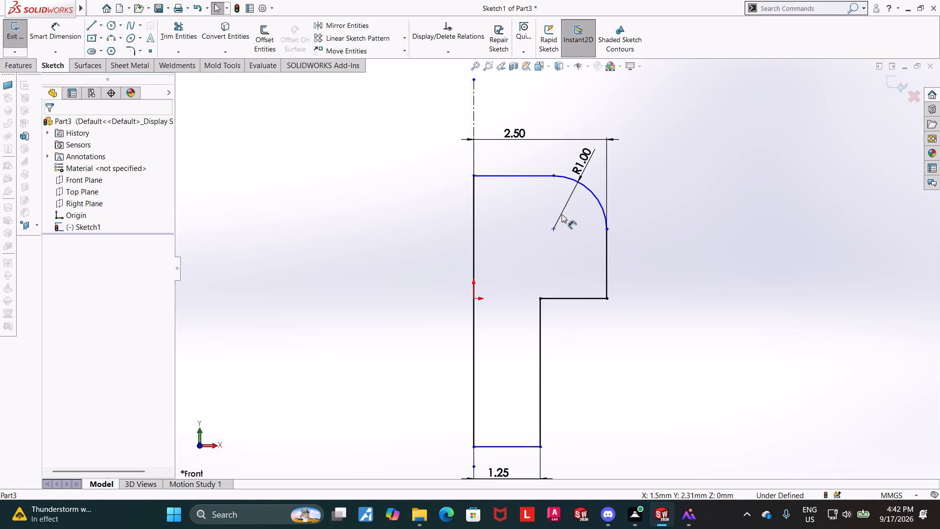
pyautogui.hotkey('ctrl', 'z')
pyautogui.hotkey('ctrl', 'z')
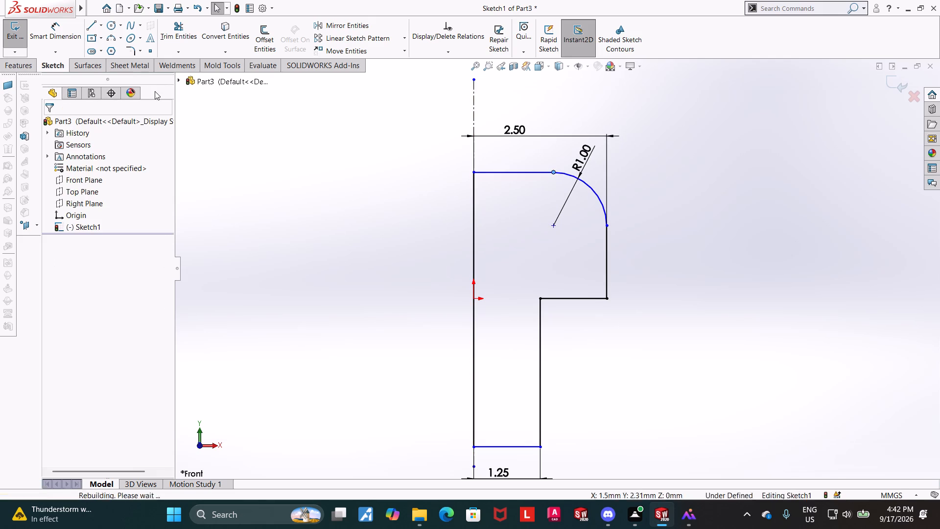
# Undo the corner arc's radius dimension and the head's top horizontal line.
pyautogui.hotkey('ctrl', 'z')
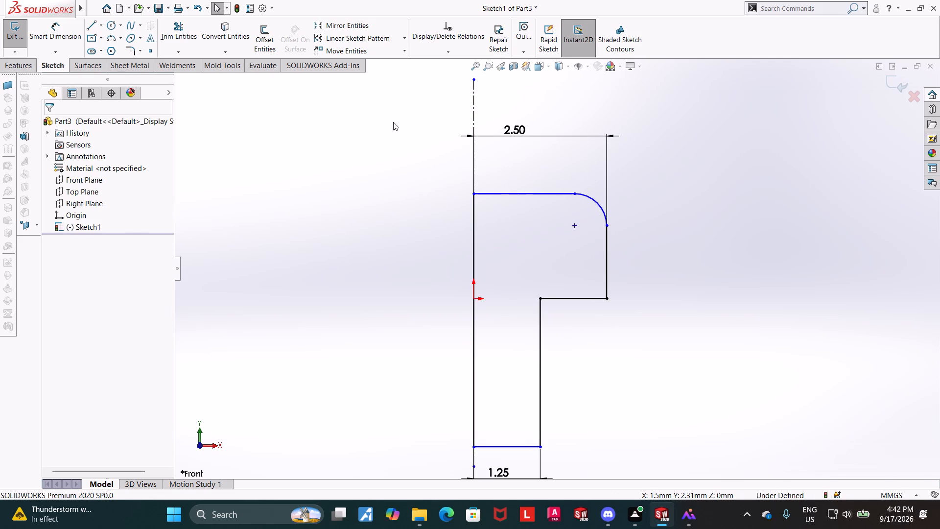
pyautogui.hotkey('ctrl', 'z')
pyautogui.press('Escape')
pyautogui.press('Escape')
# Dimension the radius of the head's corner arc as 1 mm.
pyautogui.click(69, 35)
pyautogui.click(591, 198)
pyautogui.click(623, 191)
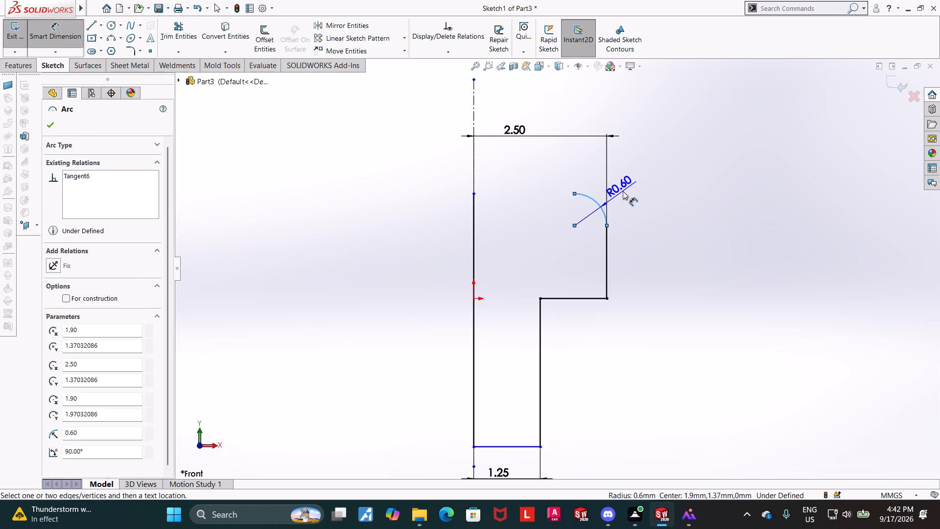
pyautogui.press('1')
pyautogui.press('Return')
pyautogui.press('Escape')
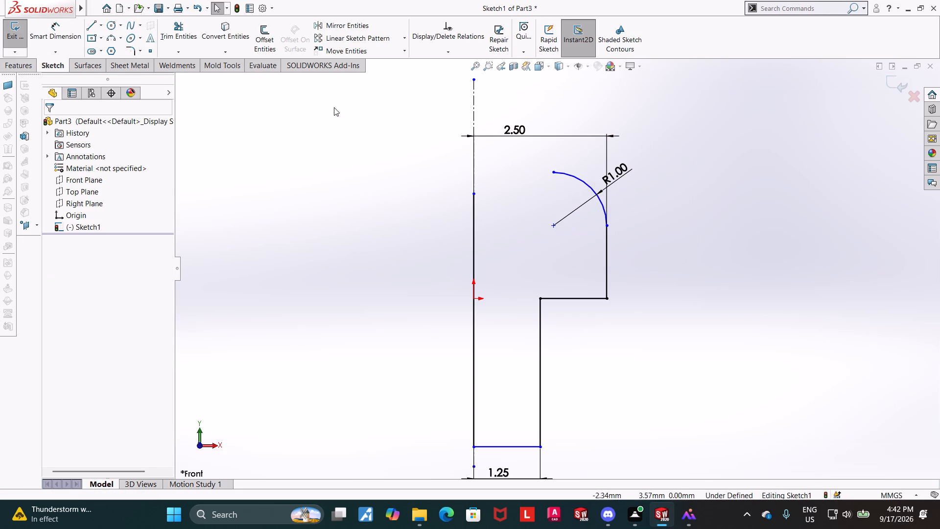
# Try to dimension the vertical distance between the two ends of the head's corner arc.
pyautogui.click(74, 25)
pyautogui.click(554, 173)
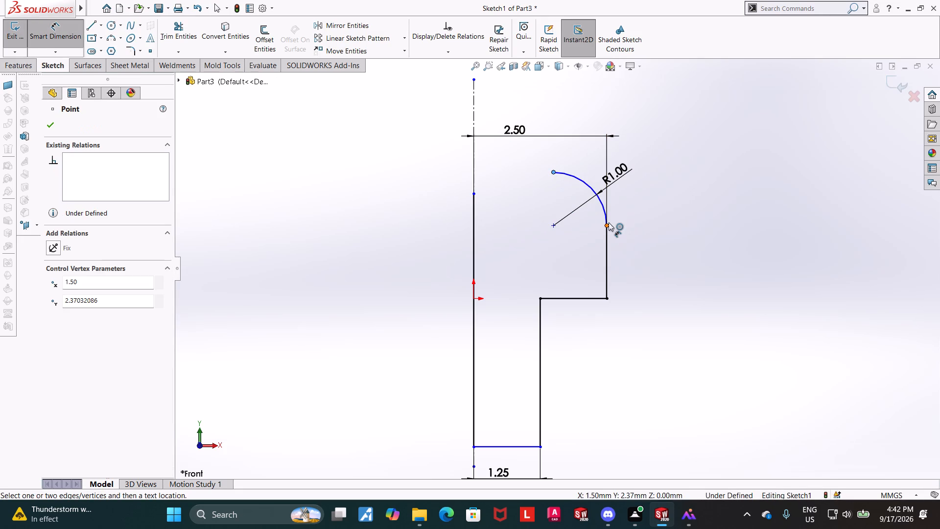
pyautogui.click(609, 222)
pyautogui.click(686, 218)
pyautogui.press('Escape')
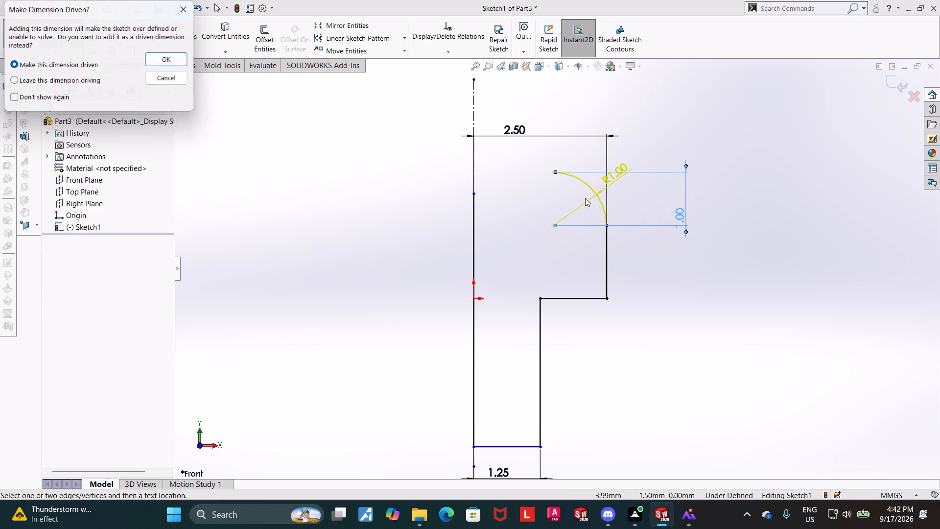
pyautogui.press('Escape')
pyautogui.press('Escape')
# Undo the corner arc's radius dimension and the corner arc itself.
pyautogui.hotkey('ctrl', 'z')
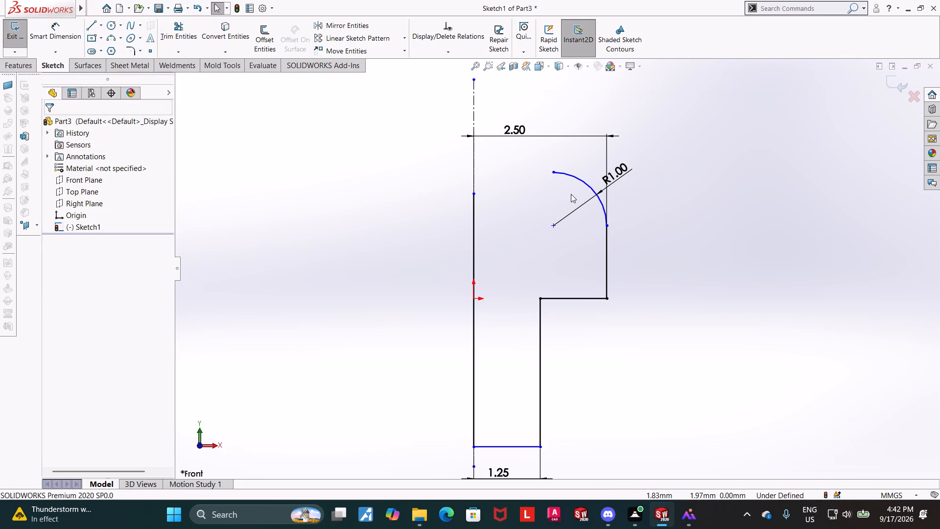
pyautogui.hotkey('ctrl', 'z')
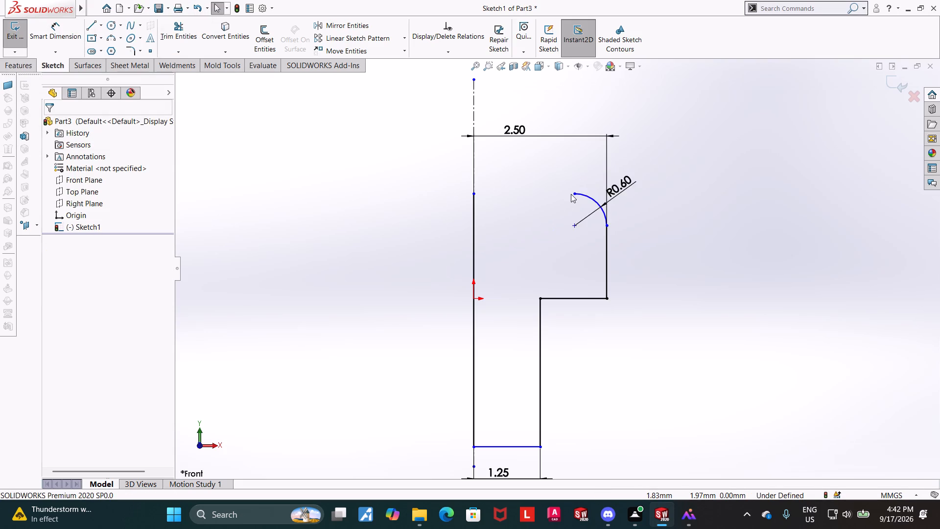
pyautogui.hotkey('ctrl', 'z')
pyautogui.hotkey('ctrl', 'z')
# Draw a 2.5 mm horizontal line from the axis line's top and a vertical line down to the head's outer edge.
pyautogui.click(94, 24)
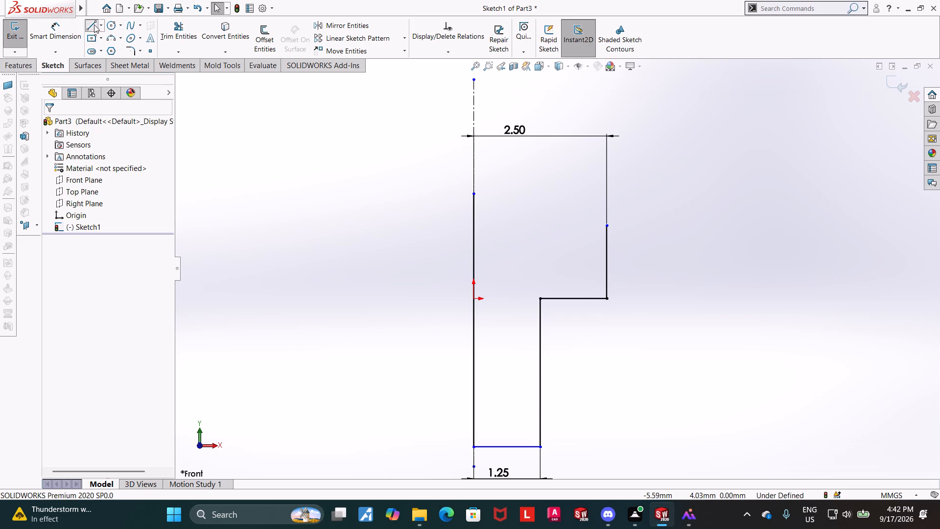
pyautogui.click(473, 191)
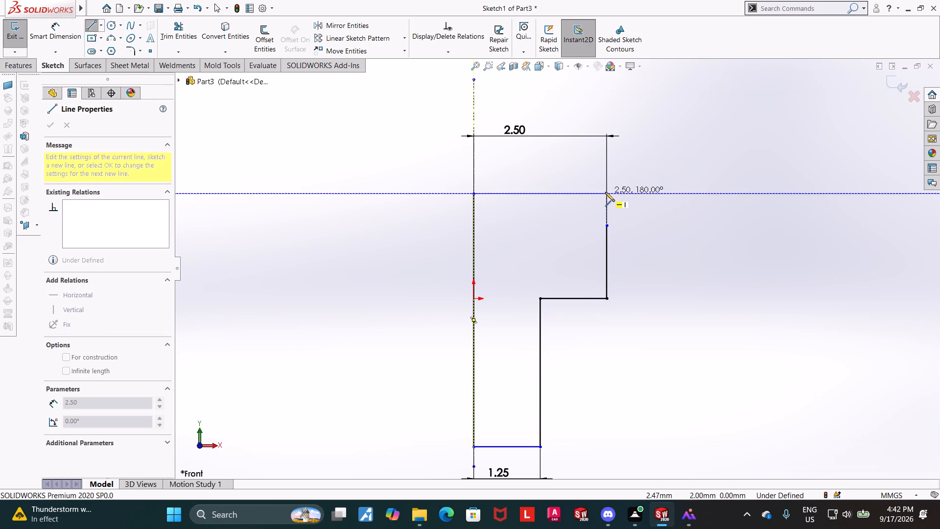
pyautogui.click(605, 192)
pyautogui.click(606, 227)
pyautogui.press('Escape')
pyautogui.press('Escape')
pyautogui.press('Escape')
pyautogui.press('Escape')
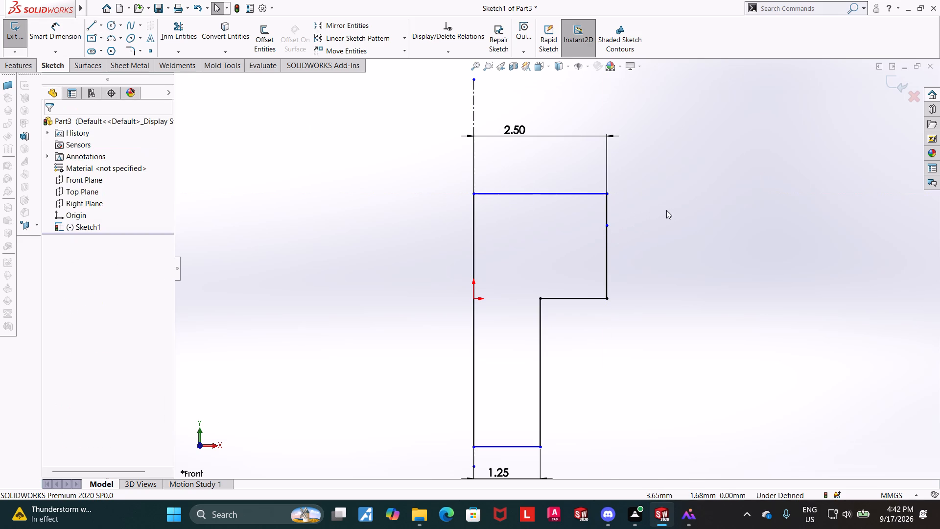
# Trim away the short upper segment of the head's outer edge and extend the remaining vertical line to the top corner.
pyautogui.scroll(-3, 665, 211)
pyautogui.click(177, 34)
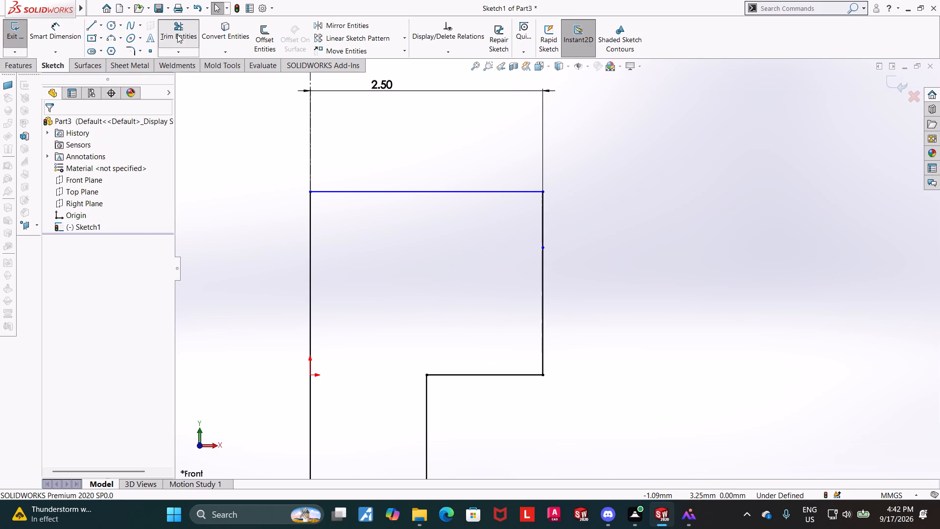
pyautogui.moveTo(585, 229); pyautogui.dragTo(524, 227)
pyautogui.press('Escape')
pyautogui.moveTo(544, 247); pyautogui.dragTo(541, 213)
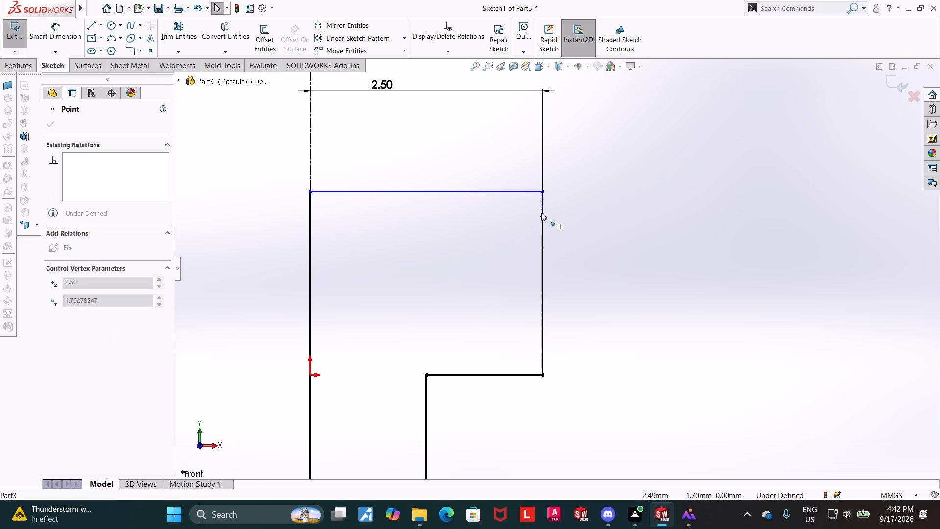
pyautogui.moveTo(541, 213); pyautogui.dragTo(542, 191)
pyautogui.press('Escape')
pyautogui.press('Escape')
pyautogui.press('Escape')
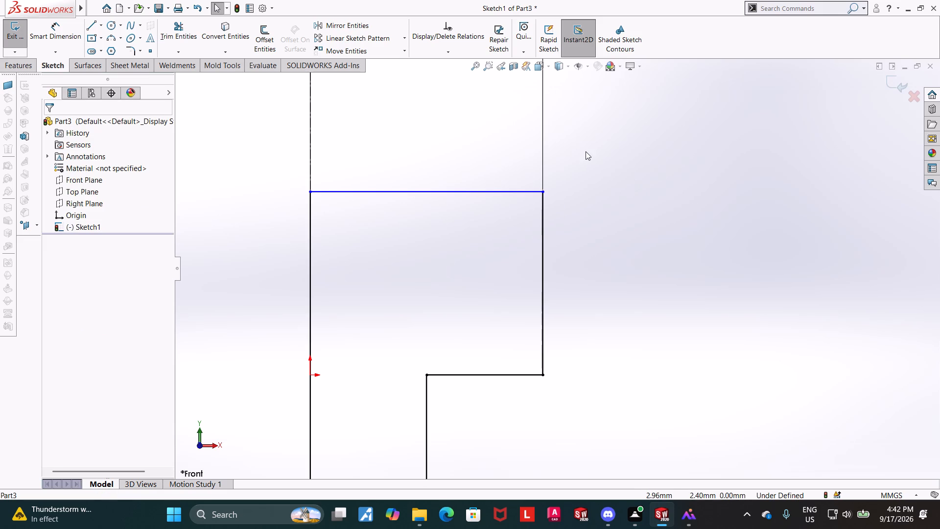
# Dimension the head's height between its top line and the underside shoulder as 2.1 mm.
pyautogui.click(63, 29)
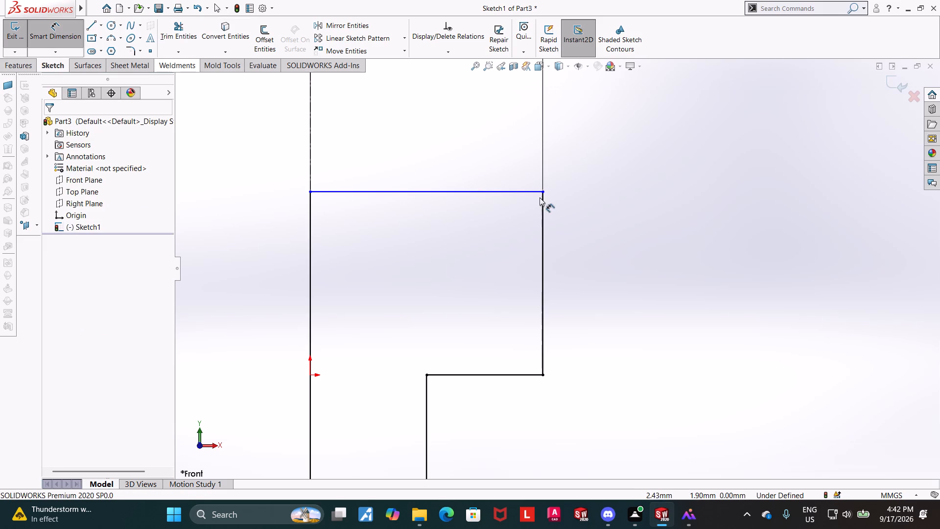
pyautogui.click(459, 193)
pyautogui.click(469, 376)
pyautogui.click(636, 302)
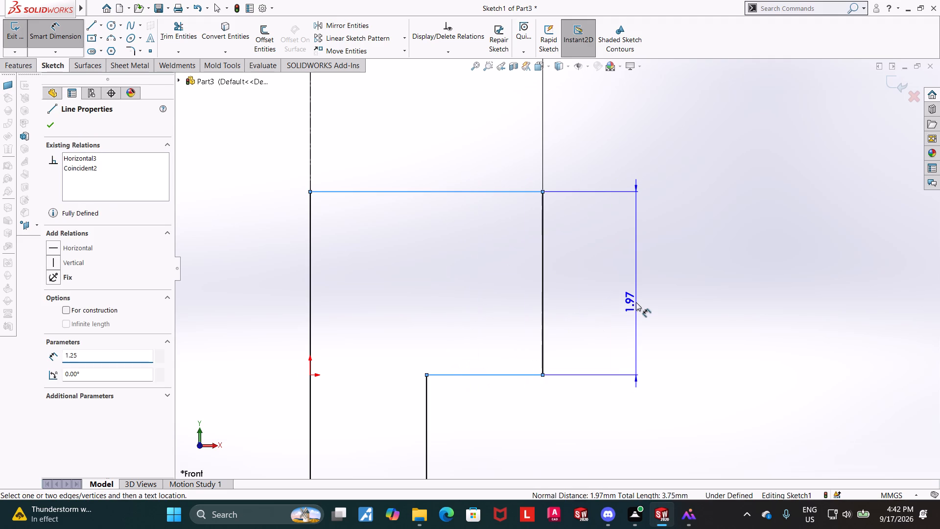
pyautogui.write('2.1')
pyautogui.press('Return')
pyautogui.press('Escape')
pyautogui.press('Escape')
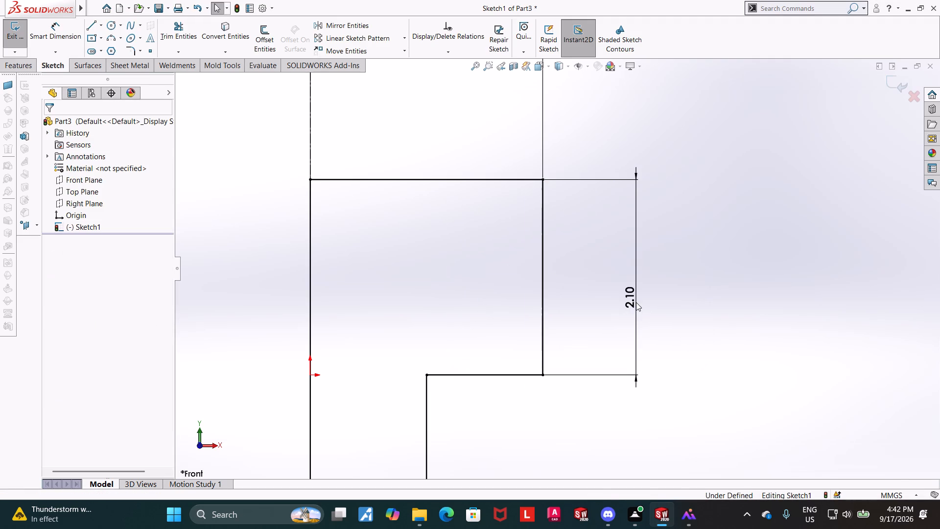
# Dimension the screw's overall length from the head's top line to the shank's bottom line as 7.1 mm.
pyautogui.click(50, 43)
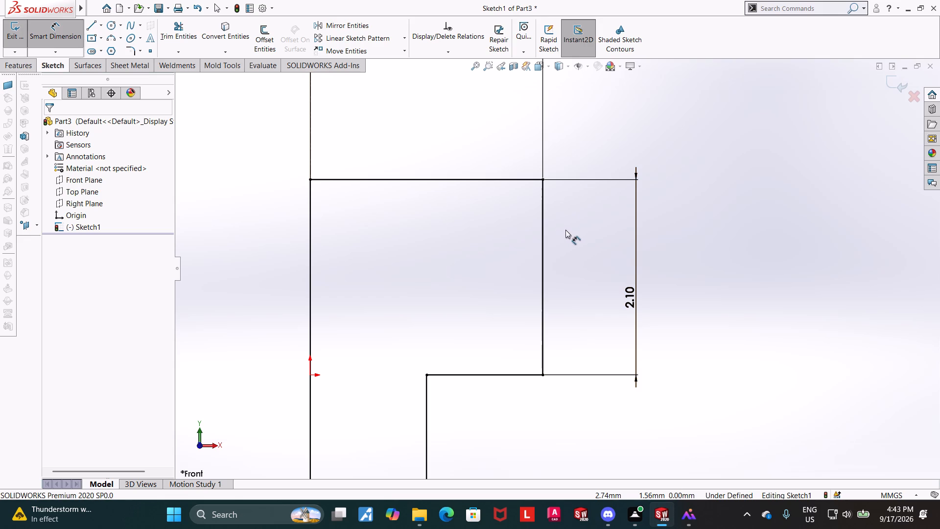
pyautogui.scroll(2, 565, 230)
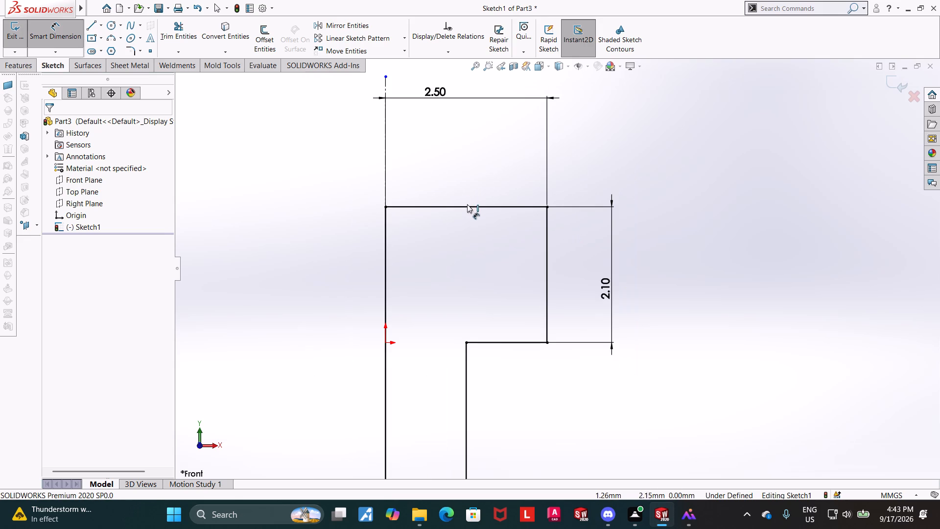
pyautogui.click(467, 204)
pyautogui.scroll(5, 512, 248)
pyautogui.click(502, 371)
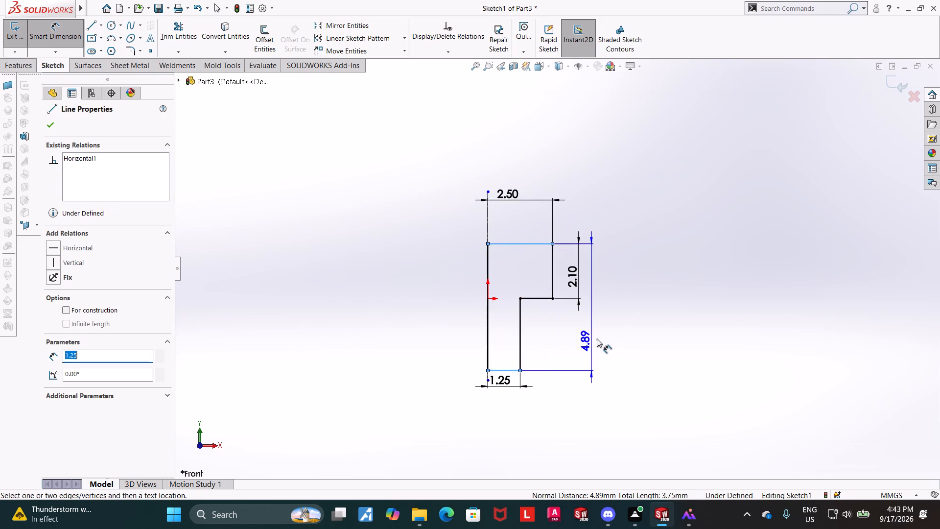
pyautogui.click(597, 338)
pyautogui.write('7.1')
pyautogui.press('Return')
pyautogui.press('\\')
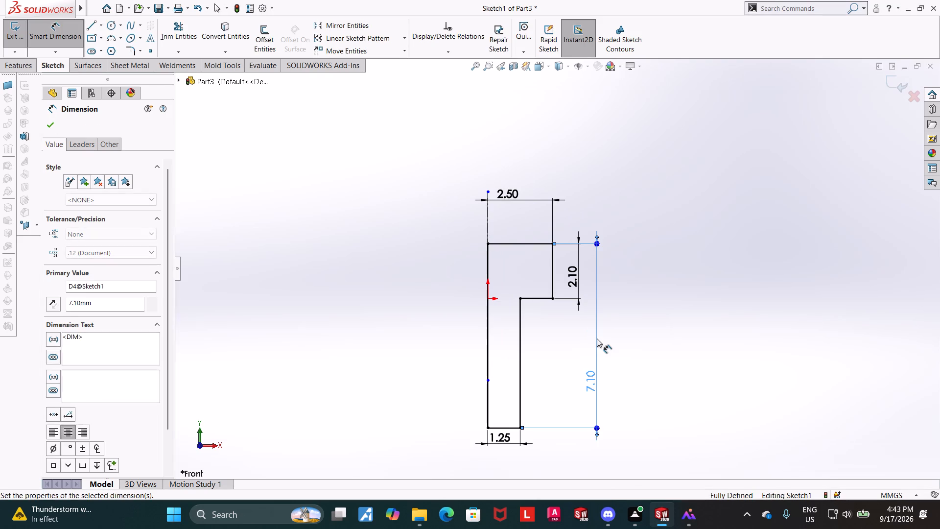
pyautogui.press('Escape')
pyautogui.press('Escape')
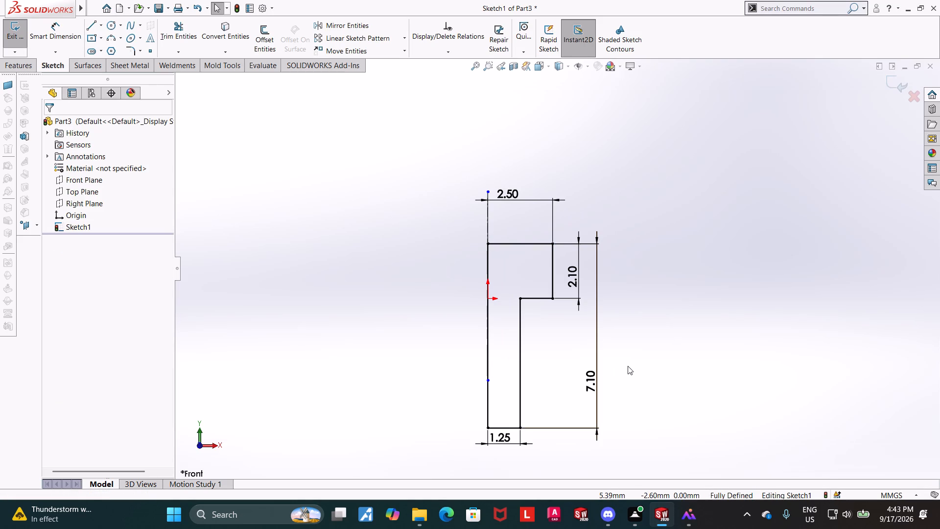
# Exit the profile sketch and revolve it 360° about the axis line into a solid screw body.
pyautogui.middleClick(657, 335)
pyautogui.moveTo(656, 334); pyautogui.dragTo(651, 338, button='middle')
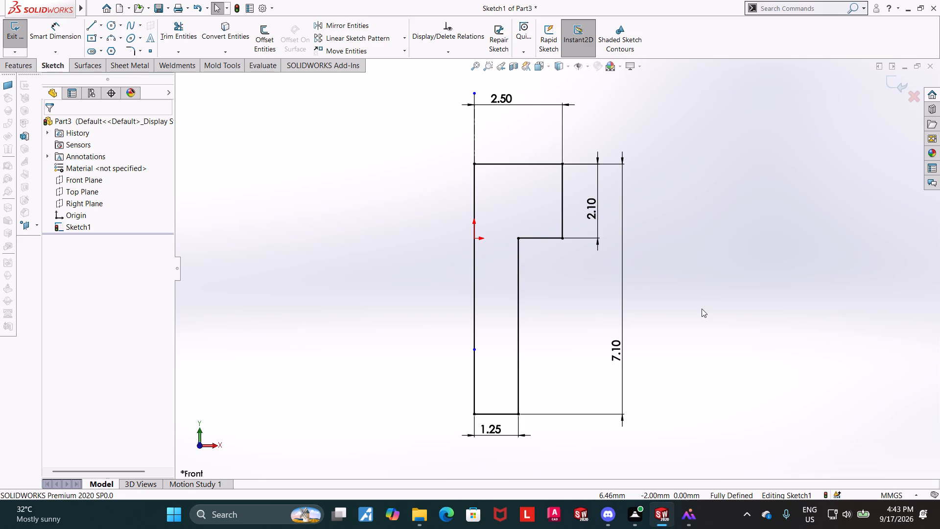
pyautogui.moveTo(704, 307); pyautogui.dragTo(689, 312, button='middle')
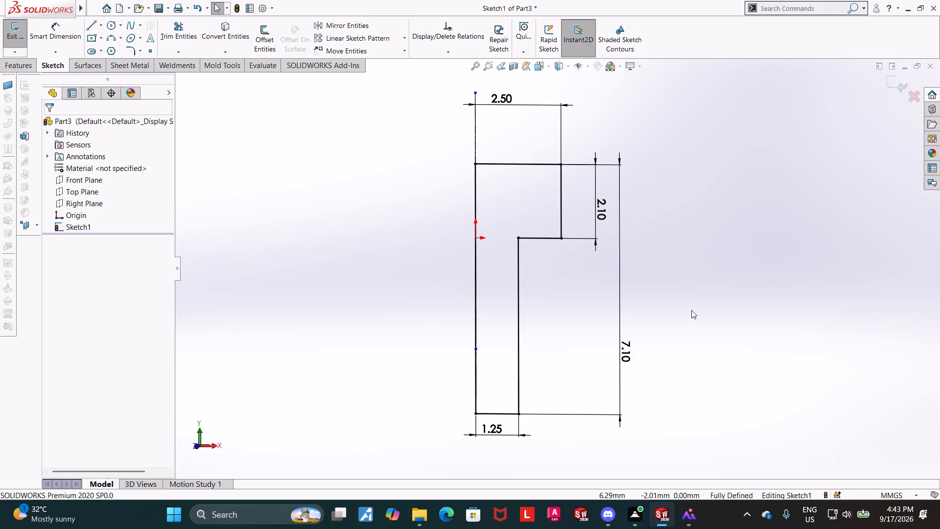
pyautogui.click(895, 82)
pyautogui.moveTo(827, 151); pyautogui.dragTo(816, 162, button='middle')
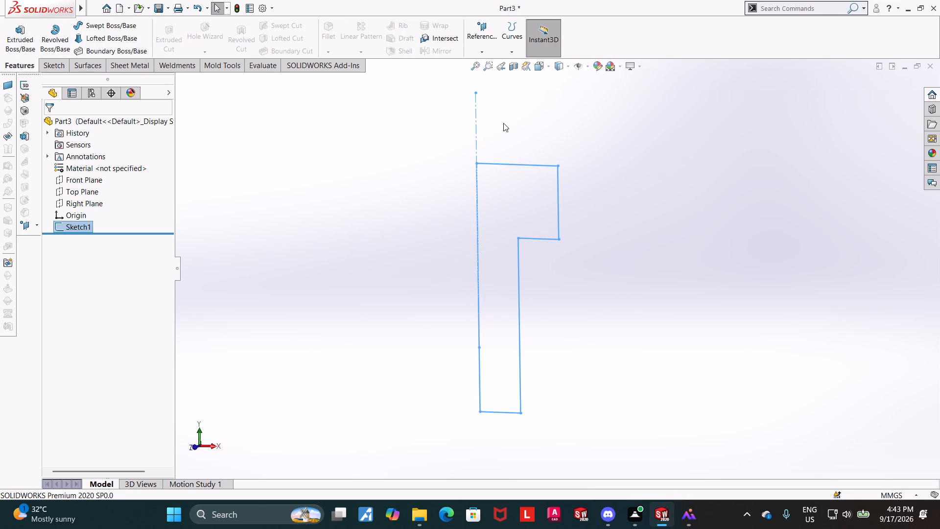
pyautogui.click(43, 40)
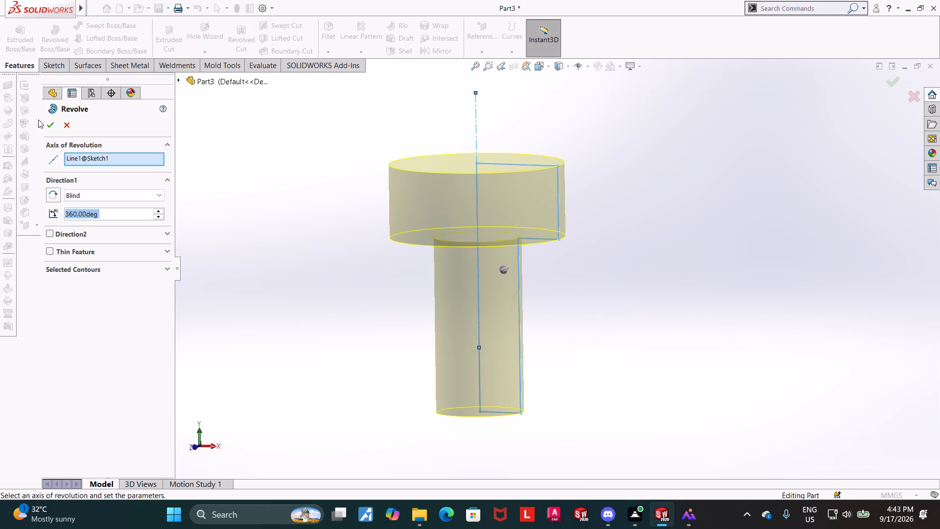
pyautogui.click(45, 123)
# Fillet the top circular edge of the screw head with a 1 mm radius.
pyautogui.click(331, 31)
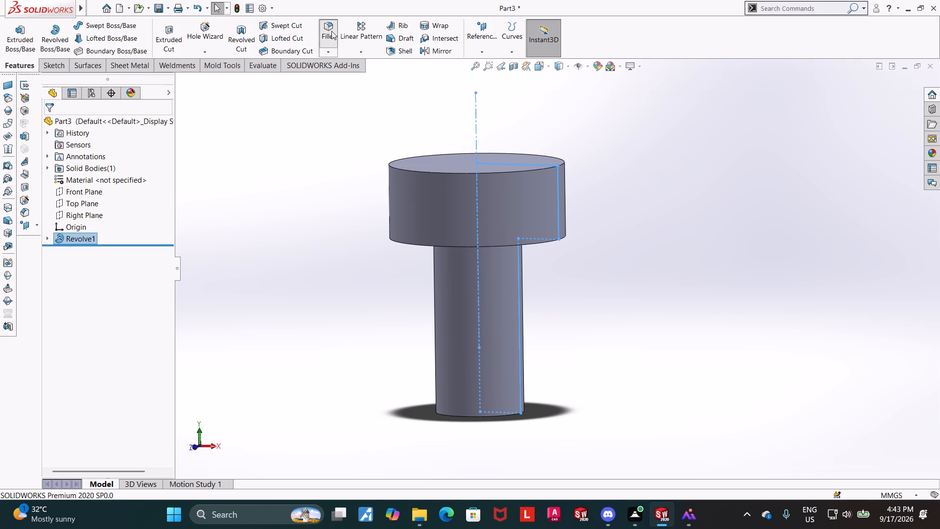
pyautogui.click(508, 173)
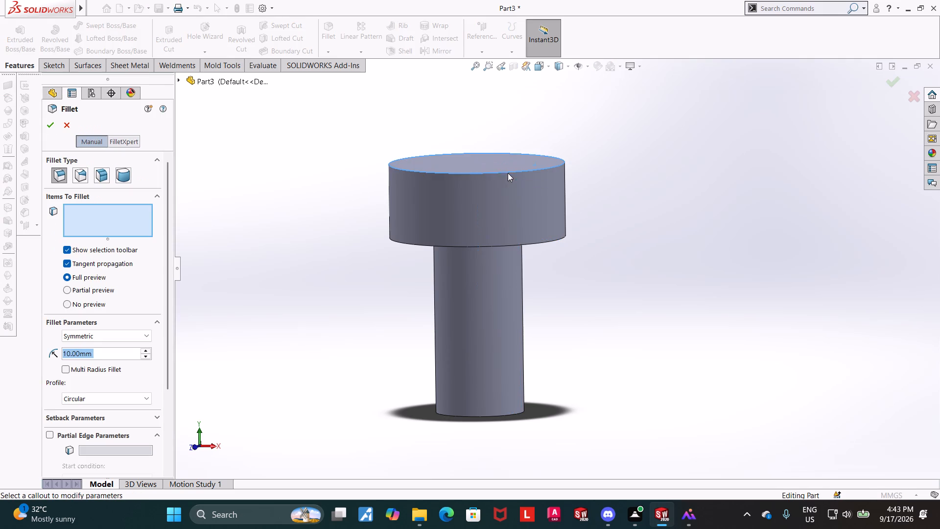
pyautogui.moveTo(270, 161); pyautogui.dragTo(291, 176, button='middle')
pyautogui.moveTo(112, 354); pyautogui.dragTo(39, 352)
pyautogui.press('1')
pyautogui.press('Return')
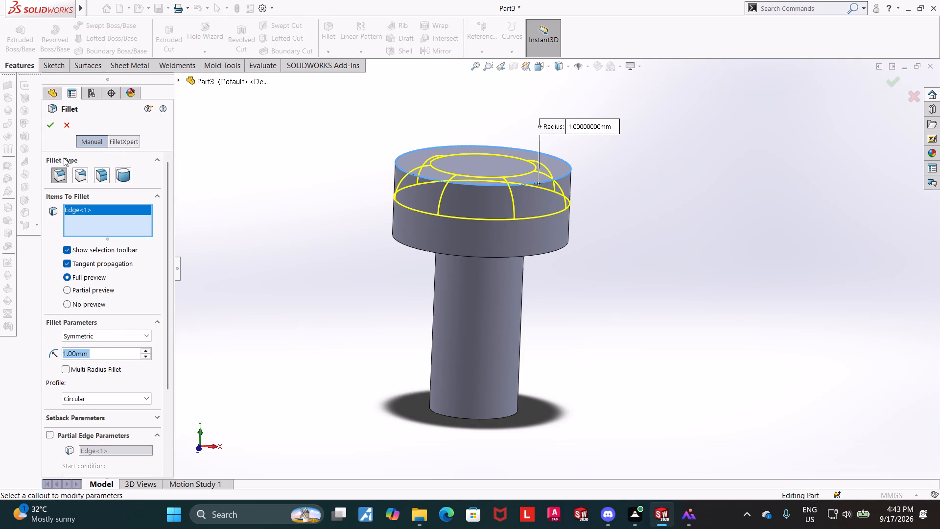
pyautogui.click(48, 129)
pyautogui.click(198, 236)
# Sketch a centre rectangle about 1.08 mm by 4.78 mm on the head's flat top face, centred on the origin.
pyautogui.moveTo(221, 251); pyautogui.dragTo(236, 238, button='middle')
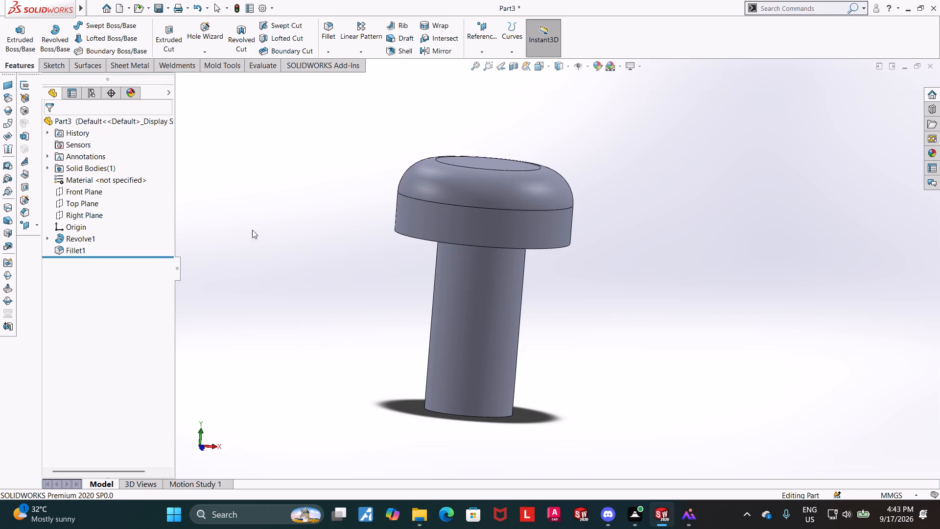
pyautogui.moveTo(262, 226); pyautogui.dragTo(248, 265, button='middle')
pyautogui.click(493, 171)
pyautogui.click(542, 145)
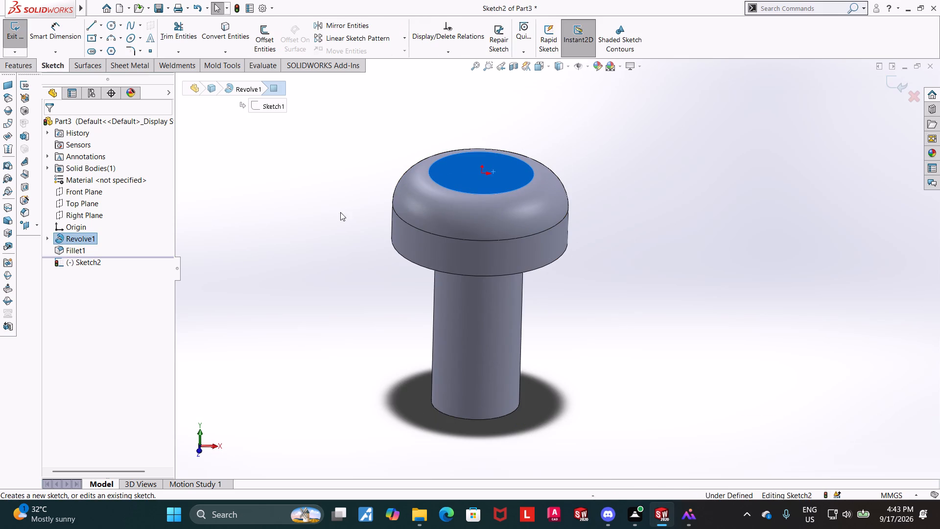
pyautogui.click(65, 266)
pyautogui.click(96, 250)
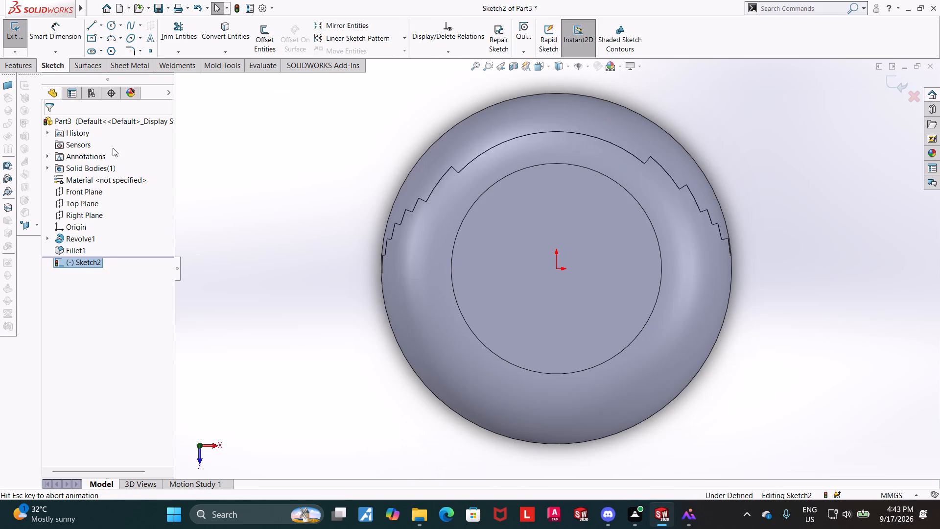
pyautogui.click(94, 39)
pyautogui.click(556, 268)
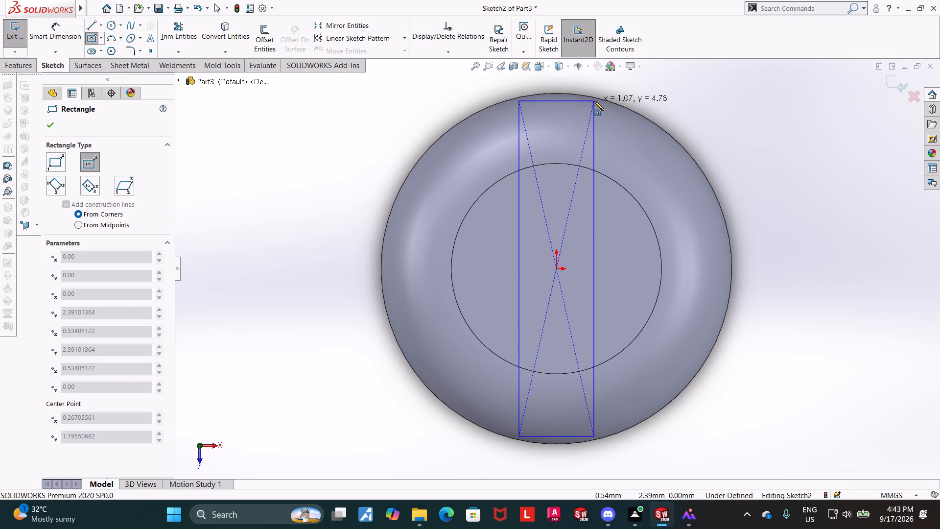
pyautogui.click(594, 101)
pyautogui.press('Escape')
pyautogui.press('Escape')
pyautogui.press('Escape')
# Dimension the short side of the slot rectangle as 0.8 mm.
pyautogui.click(36, 30)
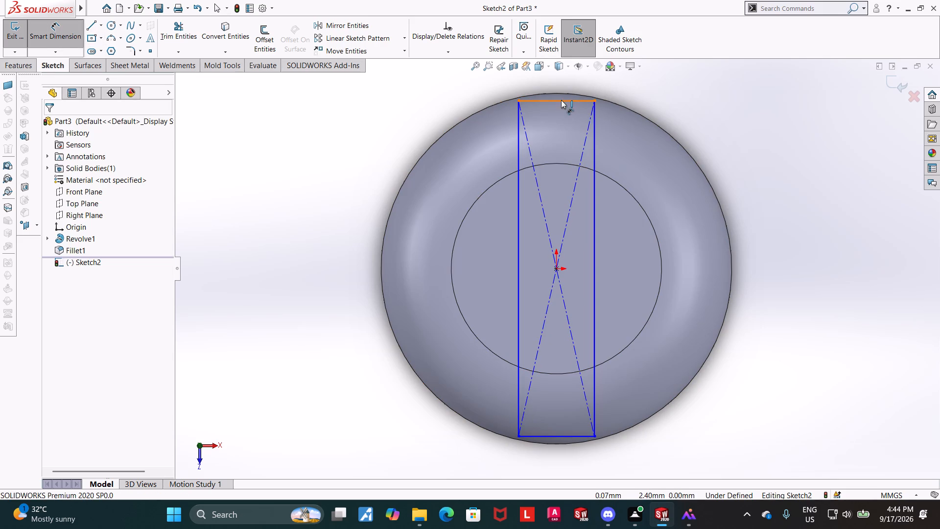
pyautogui.click(561, 100)
pyautogui.click(562, 80)
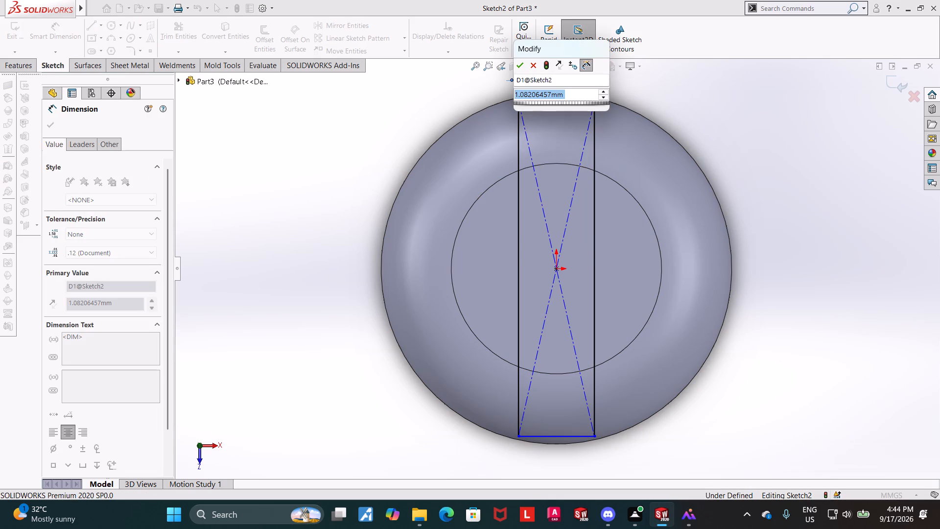
pyautogui.press('8')
pyautogui.press('Return')
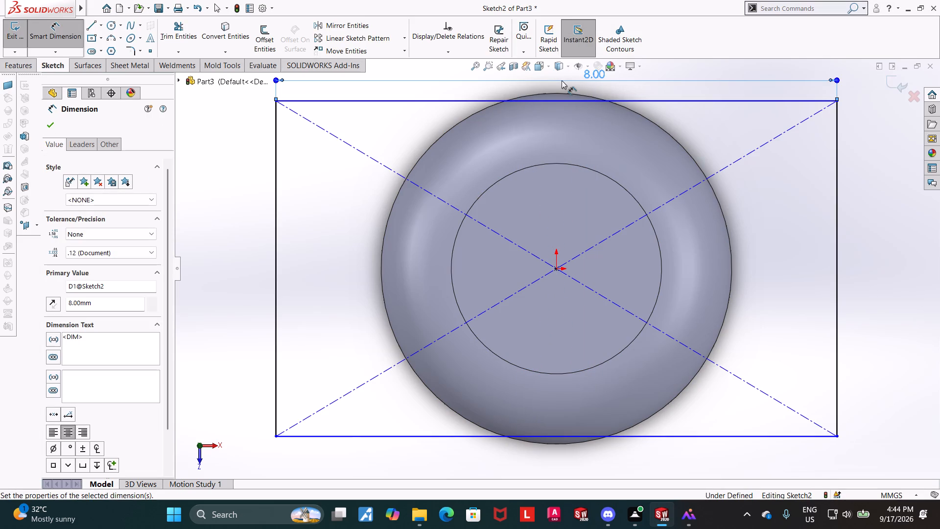
pyautogui.hotkey('ctrl', 'z')
pyautogui.doubleClick(562, 74)
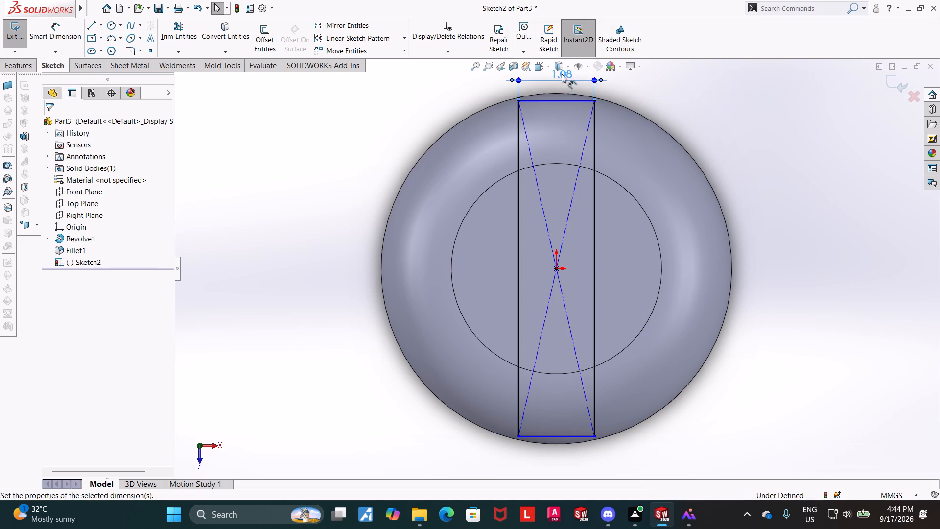
pyautogui.write('0.8')
pyautogui.press('Return')
pyautogui.press('Escape')
pyautogui.press('Escape')
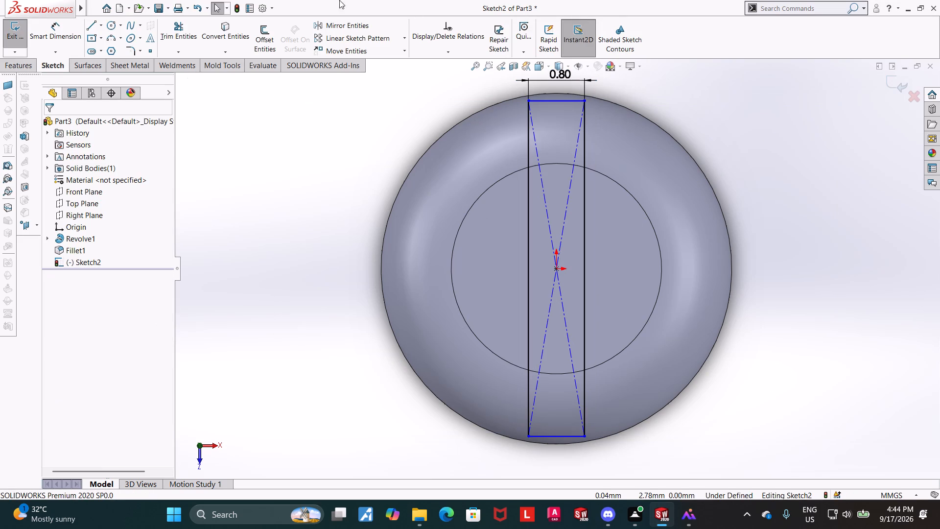
# Dimension the long side of the slot rectangle as 4.8 mm and exit the sketch.
pyautogui.click(47, 28)
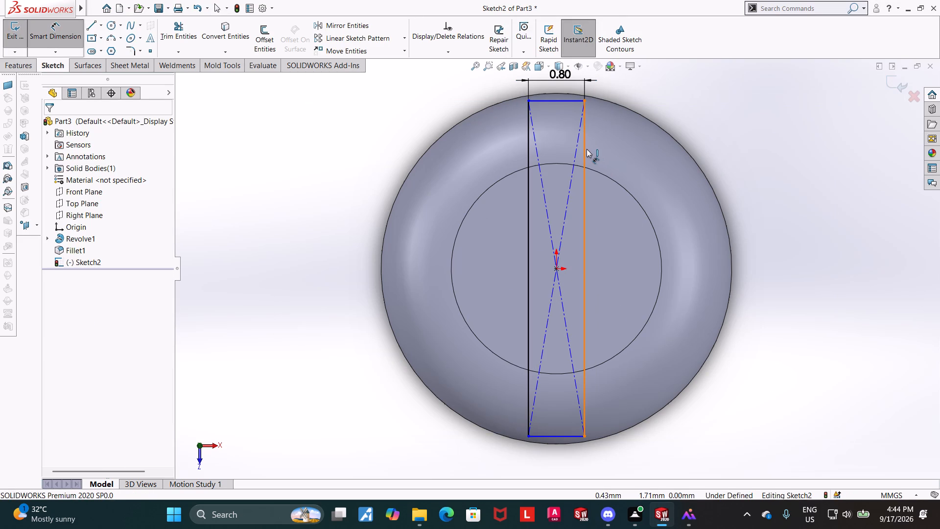
pyautogui.click(587, 149)
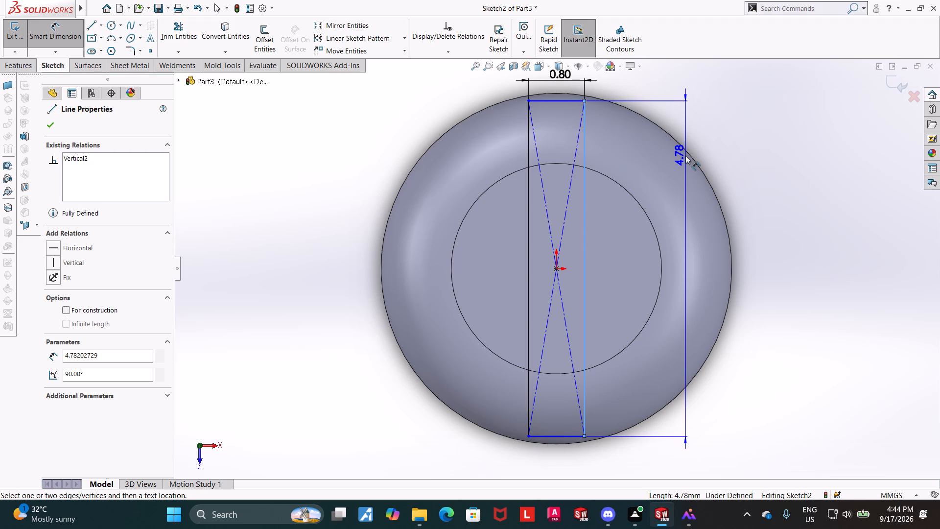
pyautogui.click(685, 155)
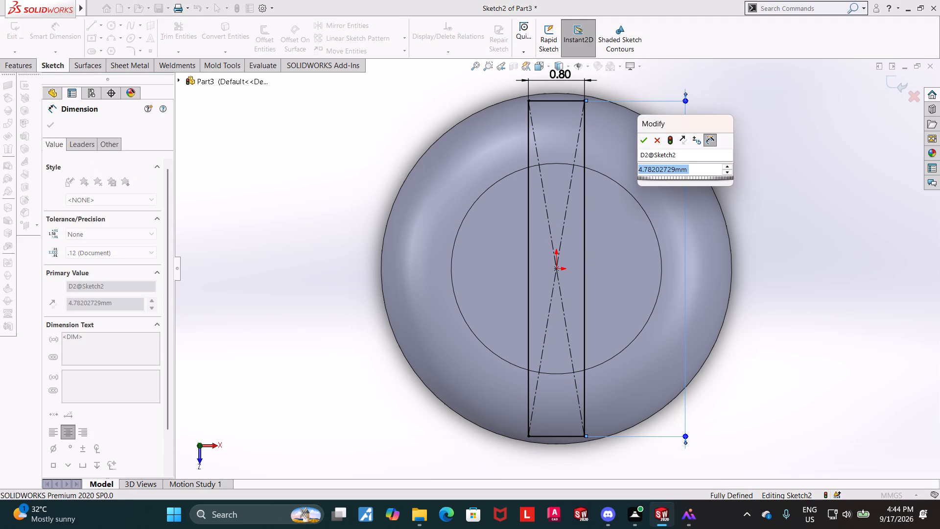
pyautogui.write('4.8')
pyautogui.press('Return')
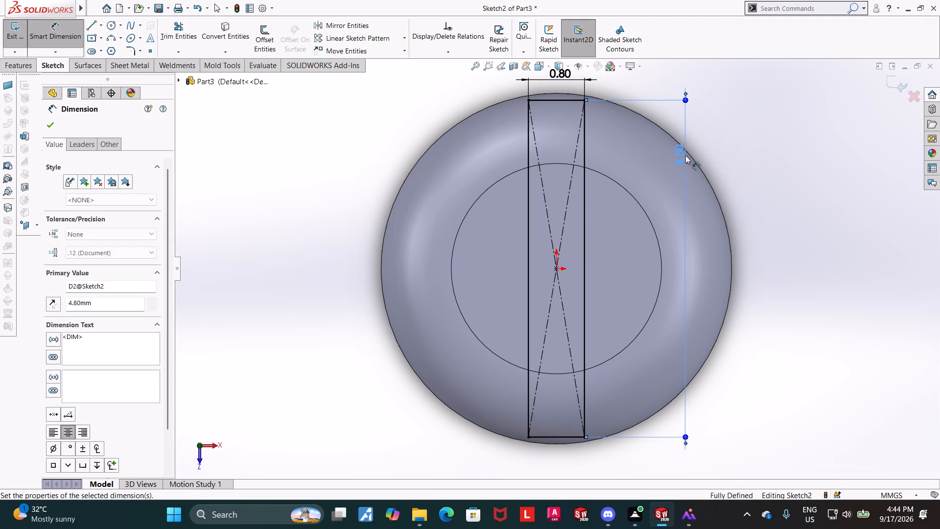
pyautogui.press('Escape')
pyautogui.press('Escape')
pyautogui.click(892, 88)
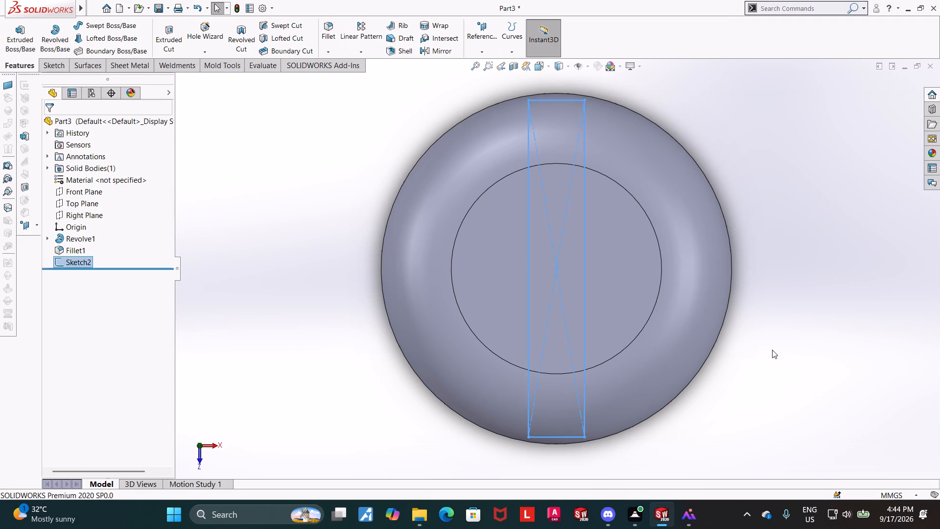
# Cut-extrude the rectangle 0.6 mm blind into the head to form the screwdriver slot.
pyautogui.moveTo(771, 346); pyautogui.dragTo(769, 258, button='middle')
pyautogui.scroll(3, 768, 259)
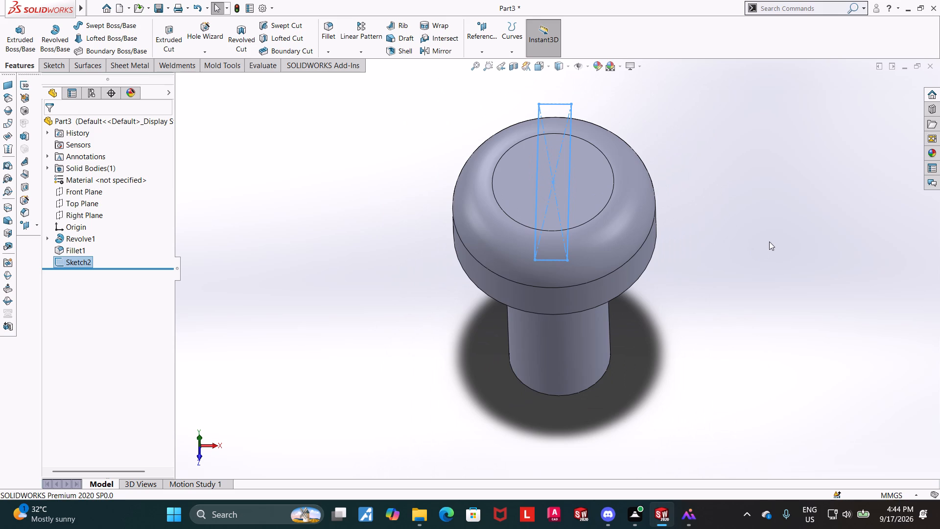
pyautogui.moveTo(801, 226); pyautogui.dragTo(799, 203, button='middle')
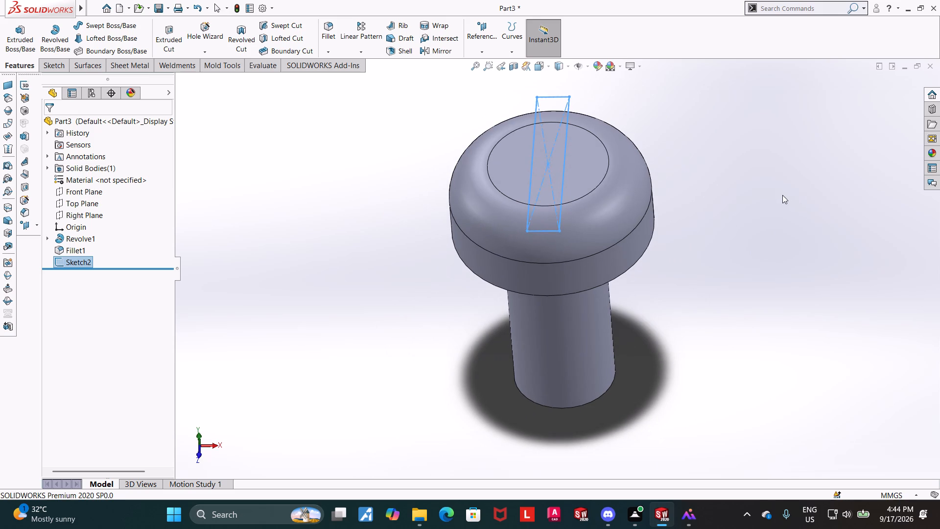
pyautogui.scroll(2, 778, 192)
pyautogui.click(183, 39)
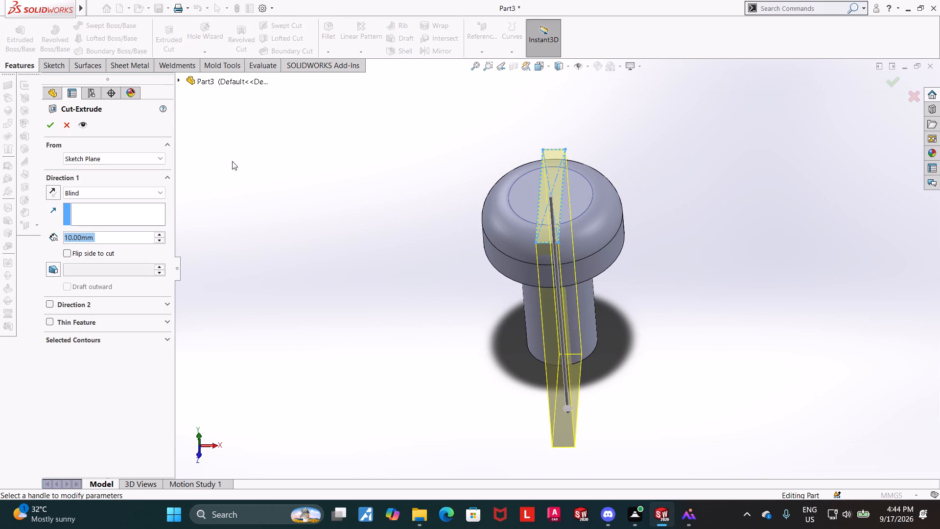
pyautogui.moveTo(232, 160); pyautogui.dragTo(232, 147, button='middle')
pyautogui.click(115, 234)
pyautogui.moveTo(115, 238); pyautogui.dragTo(65, 229)
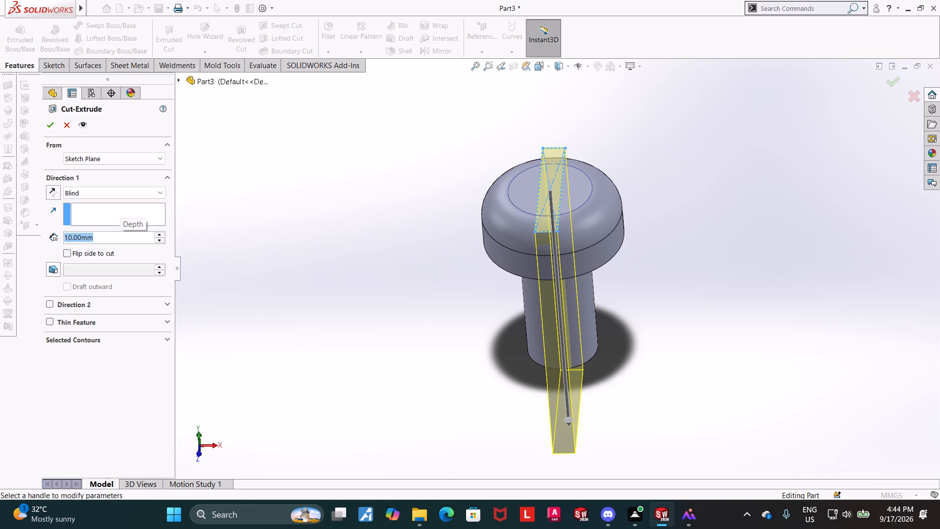
pyautogui.moveTo(65, 229); pyautogui.dragTo(19, 222)
pyautogui.write('0.6')
pyautogui.press('Return')
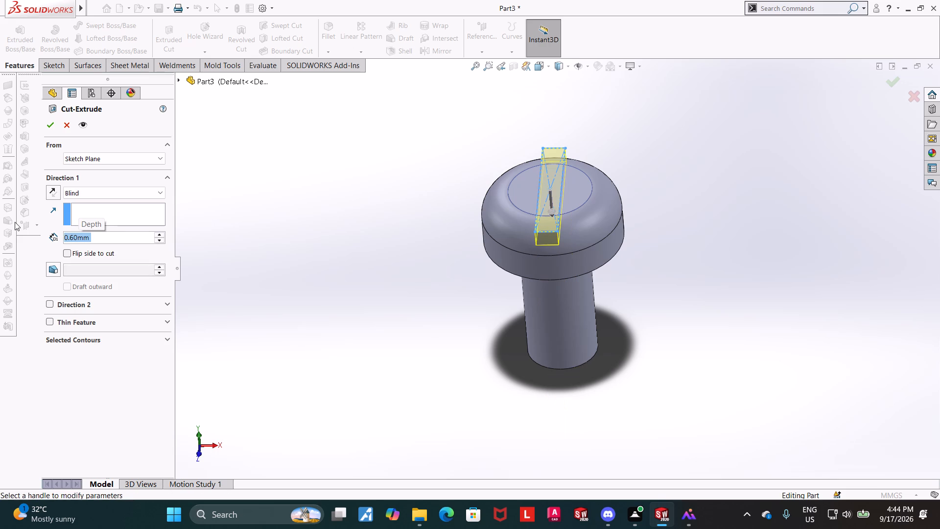
pyautogui.click(46, 128)
pyautogui.click(335, 219)
pyautogui.middleClick(337, 220)
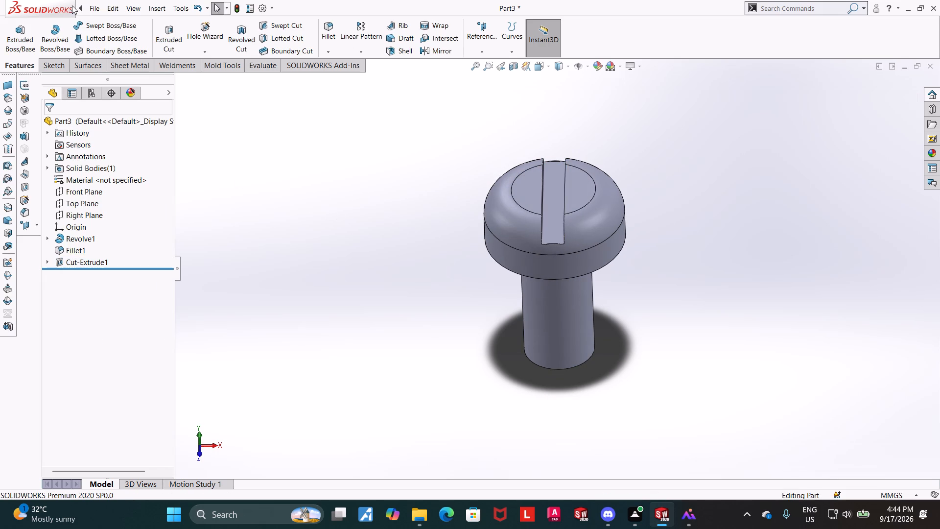
# Save the screw part in Downloads as "bolt for sharpener".
pyautogui.click(117, 130)
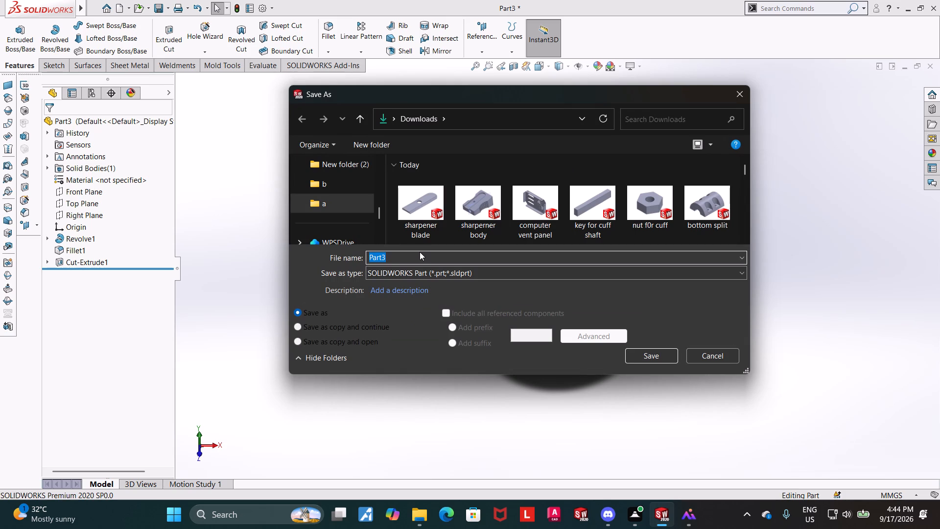
pyautogui.write('bolt')
pyautogui.press('BackSpace')
pyautogui.press('BackSpace')
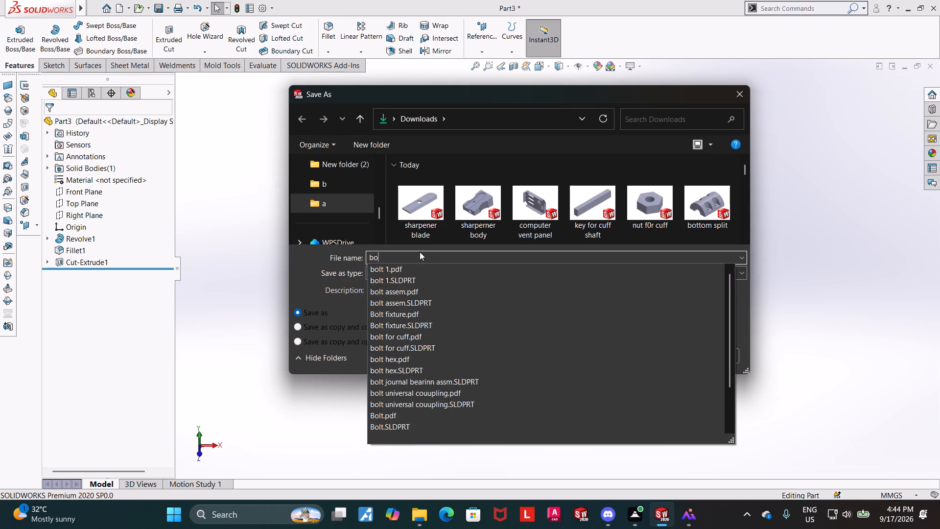
pyautogui.press('BackSpace')
pyautogui.press('BackSpace')
pyautogui.press('BackSpace')
pyautogui.write('bolt')
pyautogui.press('space')
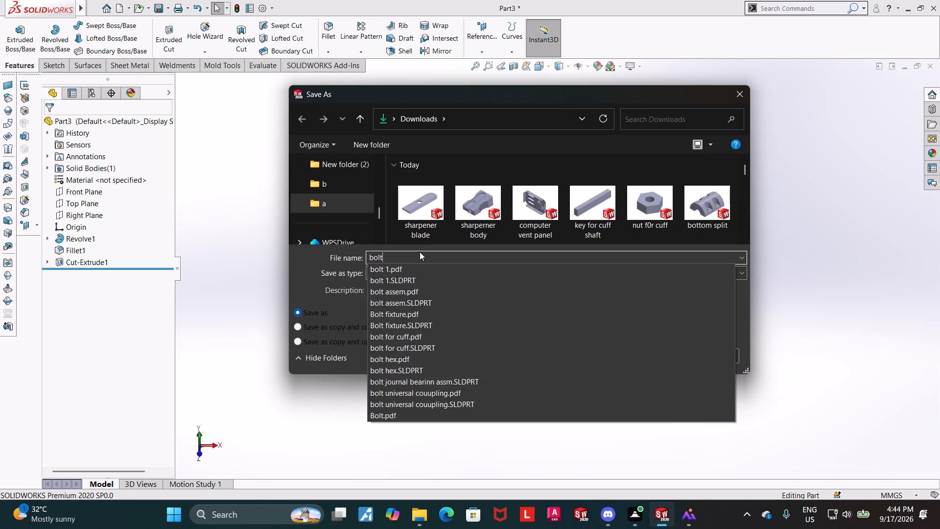
pyautogui.write('for sharper')
pyautogui.press('BackSpace')
pyautogui.write('ner')
pyautogui.press('Return')
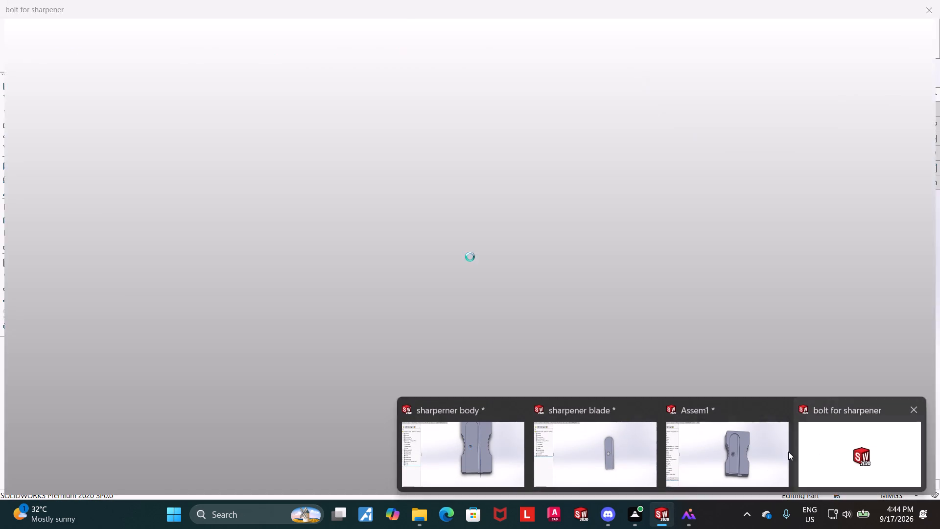
# Switch to the Assem1 assembly and insert the bolt for sharpener part beside the sharpener body.
pyautogui.click(739, 449)
pyautogui.click(72, 22)
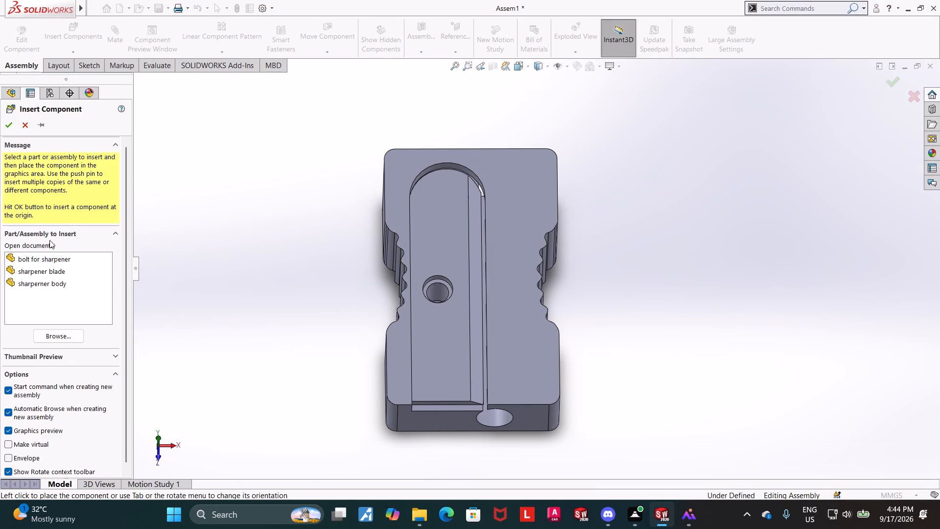
pyautogui.click(49, 261)
pyautogui.click(256, 223)
# Add a concentric mate between the bolt's cylindrical shank and the M2.5 tapped hole in the sharpener body.
pyautogui.moveTo(285, 305); pyautogui.dragTo(281, 256, button='middle')
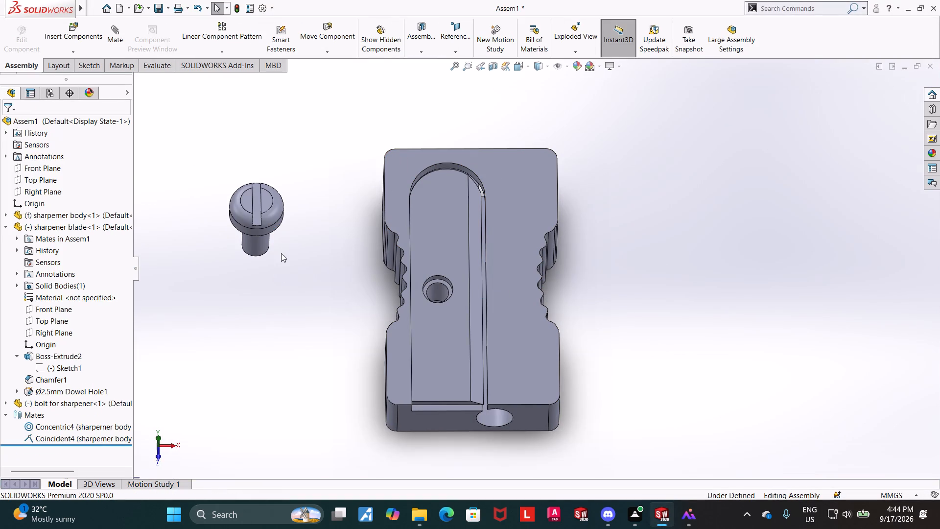
pyautogui.click(262, 238)
pyautogui.scroll(5, 339, 257)
pyautogui.moveTo(467, 328); pyautogui.dragTo(467, 399, button='middle')
pyautogui.scroll(-3, 537, 300)
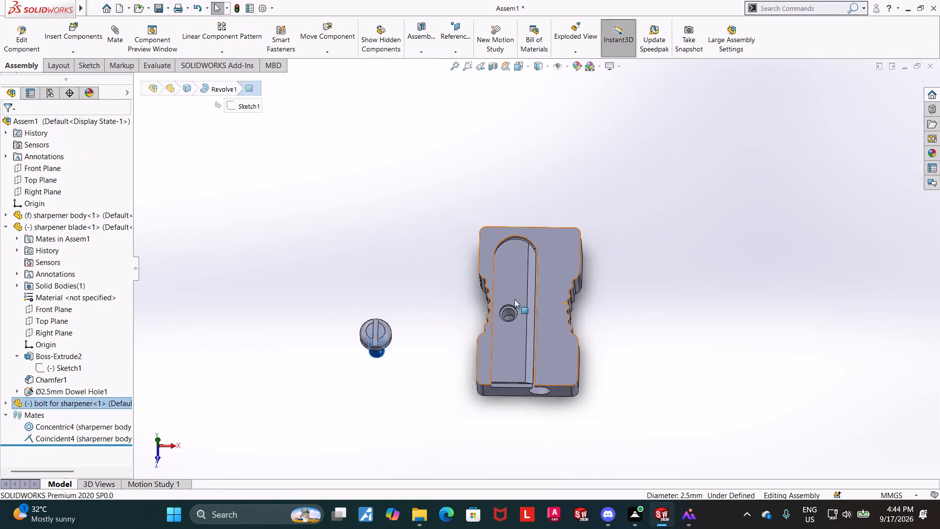
pyautogui.scroll(-3, 515, 299)
pyautogui.keyDown('ctrl'); pyautogui.click(510, 318); pyautogui.keyUp('ctrl')
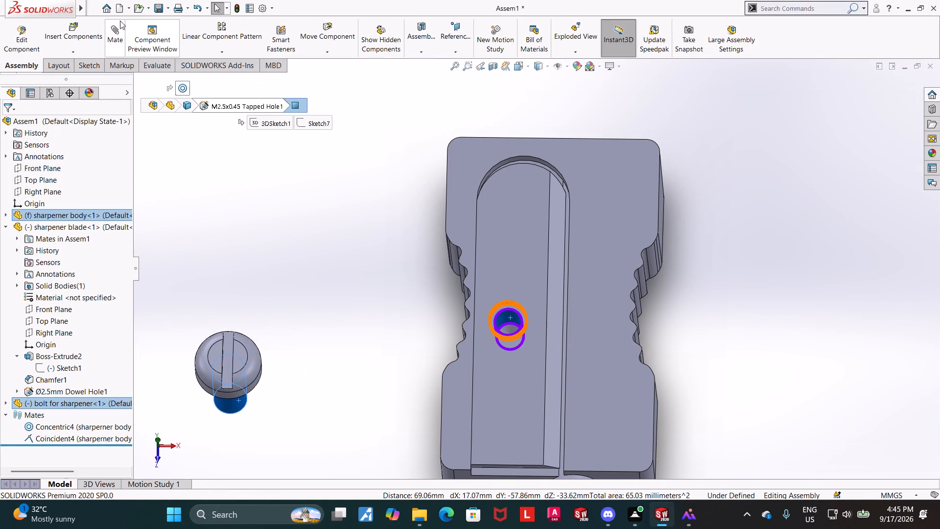
pyautogui.click(119, 25)
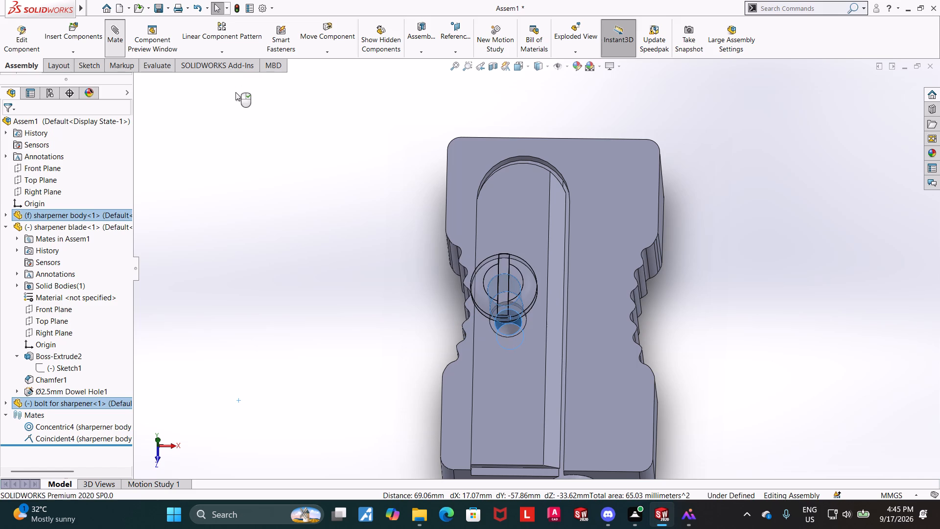
pyautogui.click(12, 123)
# Add a coincident mate between the underside of the bolt's head and the top face of the sharpener blade.
pyautogui.scroll(2, 409, 277)
pyautogui.moveTo(706, 331); pyautogui.dragTo(707, 320, button='middle')
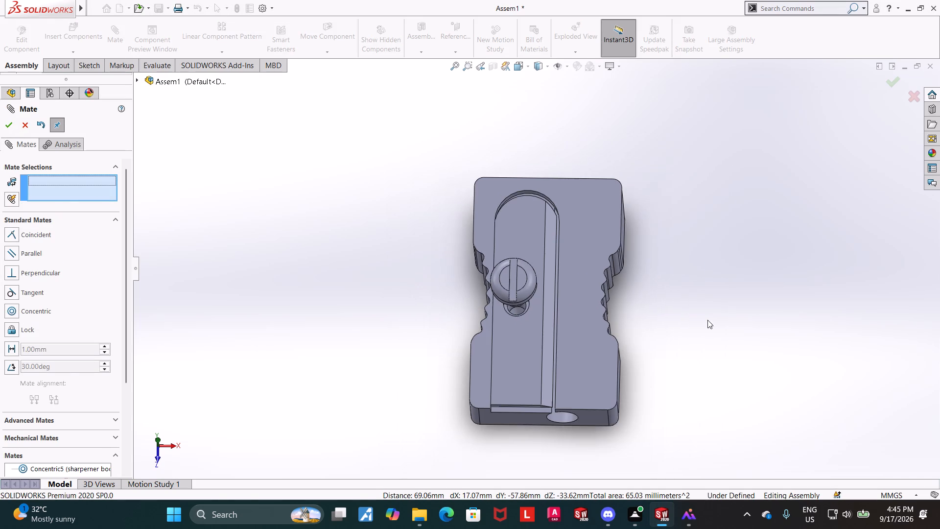
pyautogui.moveTo(707, 320); pyautogui.dragTo(710, 195, button='middle')
pyautogui.moveTo(616, 247); pyautogui.dragTo(626, 173, button='middle')
pyautogui.scroll(-4, 531, 220)
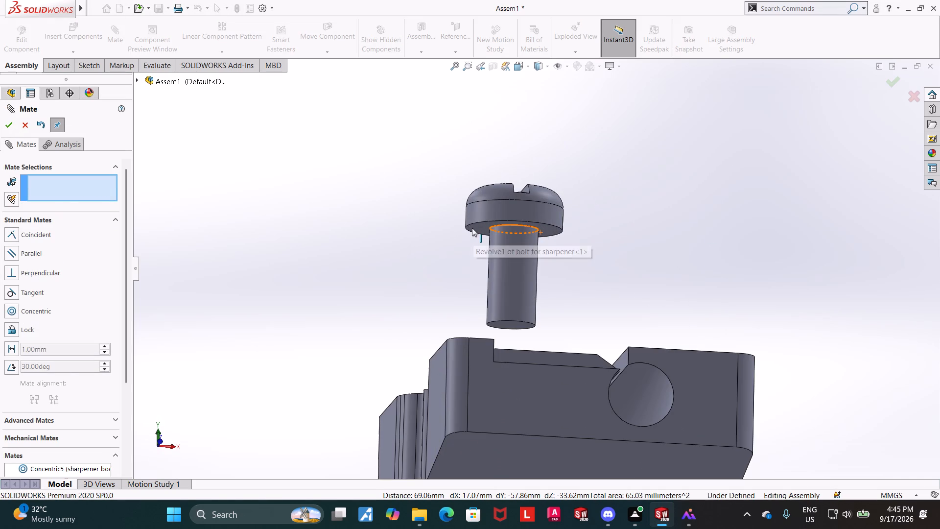
pyautogui.click(476, 228)
pyautogui.scroll(1, 752, 224)
pyautogui.moveTo(749, 226); pyautogui.dragTo(736, 320, button='middle')
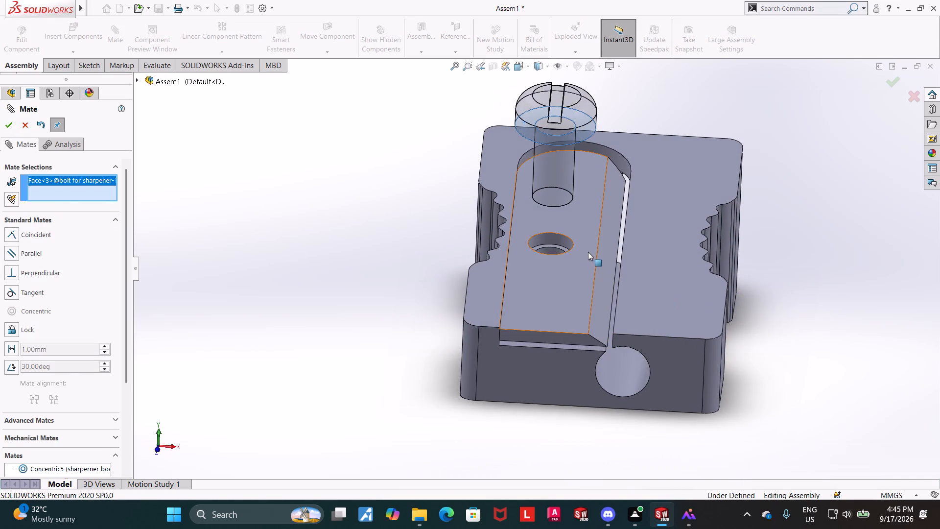
pyautogui.keyDown('ctrl'); pyautogui.click(588, 251); pyautogui.keyUp('ctrl')
pyautogui.click(10, 123)
pyautogui.scroll(3, 778, 268)
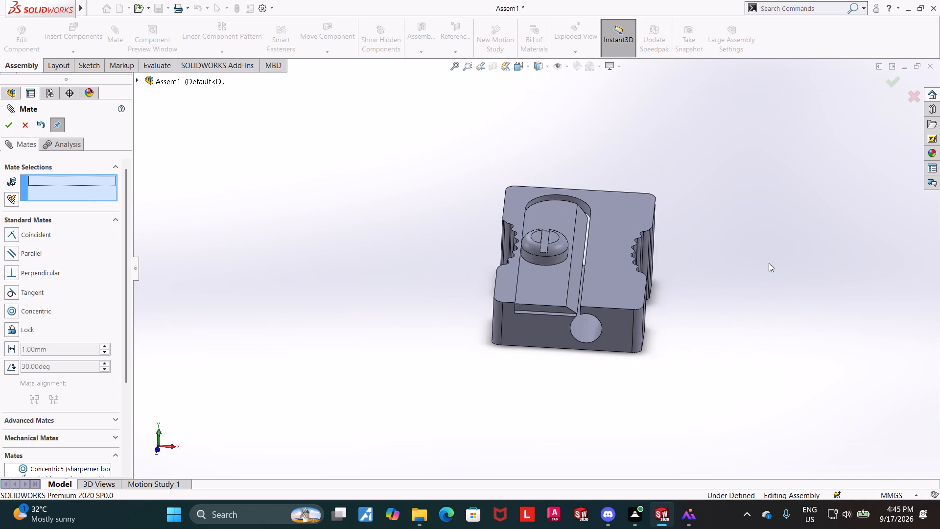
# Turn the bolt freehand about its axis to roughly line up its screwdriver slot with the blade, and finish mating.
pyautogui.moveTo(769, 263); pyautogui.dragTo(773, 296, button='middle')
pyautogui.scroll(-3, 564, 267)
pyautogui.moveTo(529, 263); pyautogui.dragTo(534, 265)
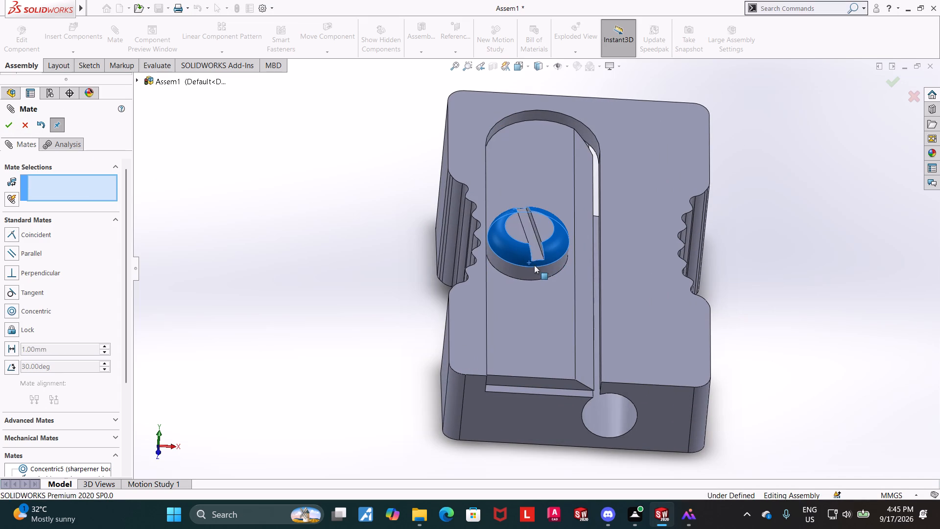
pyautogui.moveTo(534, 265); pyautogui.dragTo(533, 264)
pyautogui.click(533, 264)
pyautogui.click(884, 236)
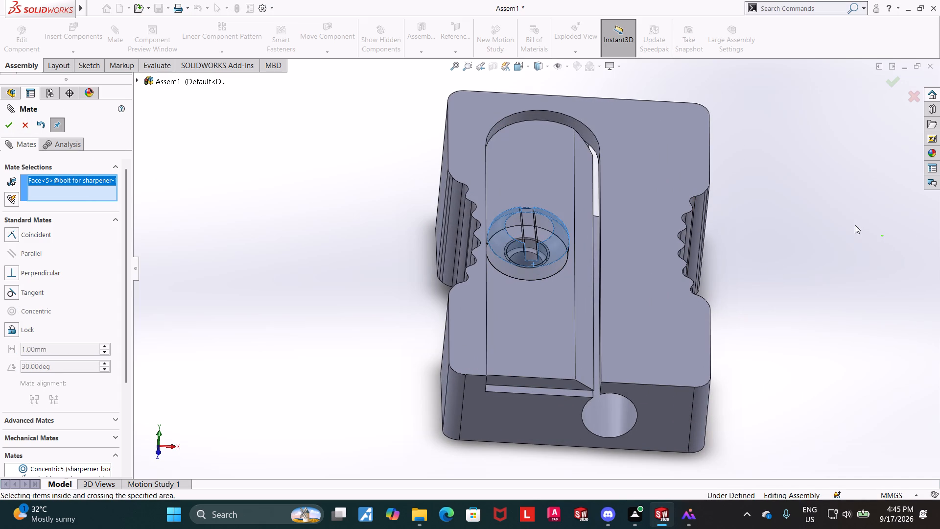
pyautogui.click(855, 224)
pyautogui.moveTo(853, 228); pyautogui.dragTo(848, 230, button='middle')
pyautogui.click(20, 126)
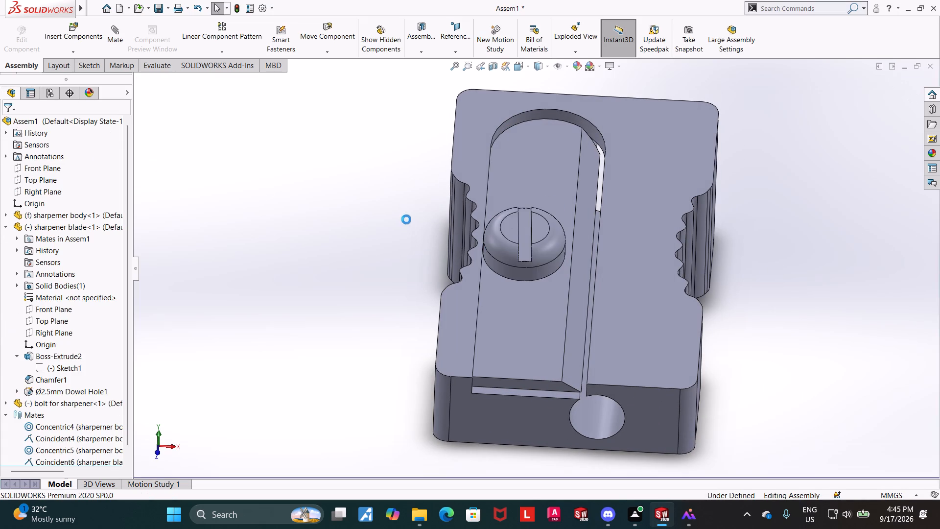
# Add a parallel mate between the side face of the bolt's screwdriver slot and the long side wall of the body's blade recess.
pyautogui.scroll(-5, 501, 209)
pyautogui.moveTo(627, 187); pyautogui.dragTo(606, 186, button='middle')
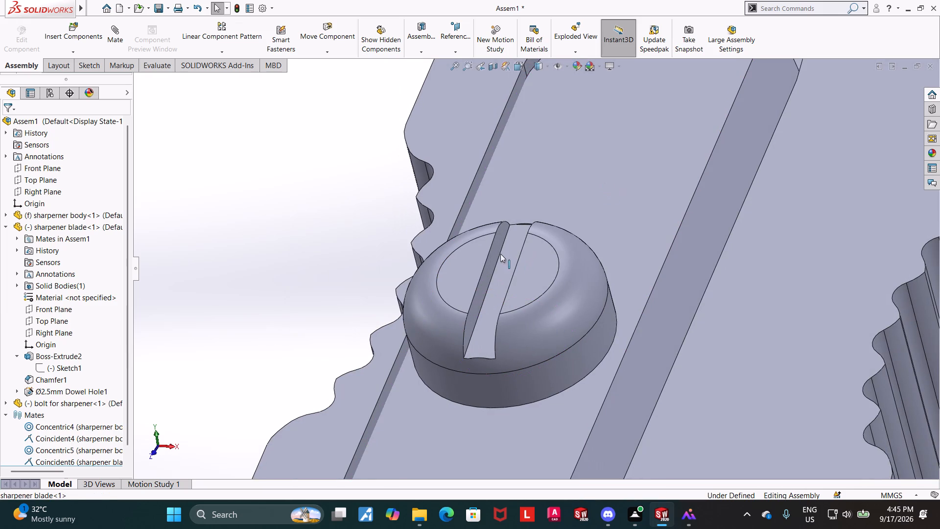
pyautogui.click(498, 253)
pyautogui.keyDown('ctrl'); pyautogui.click(468, 201); pyautogui.keyUp('ctrl')
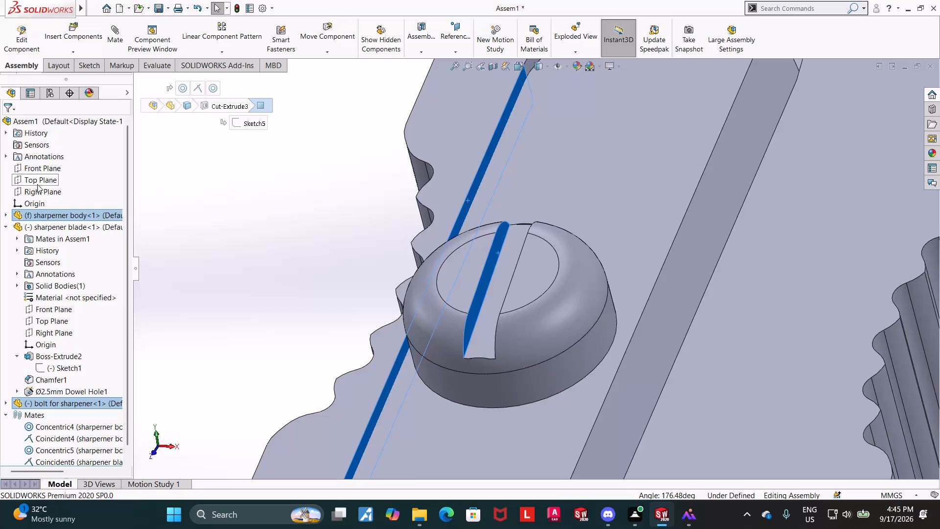
pyautogui.click(114, 37)
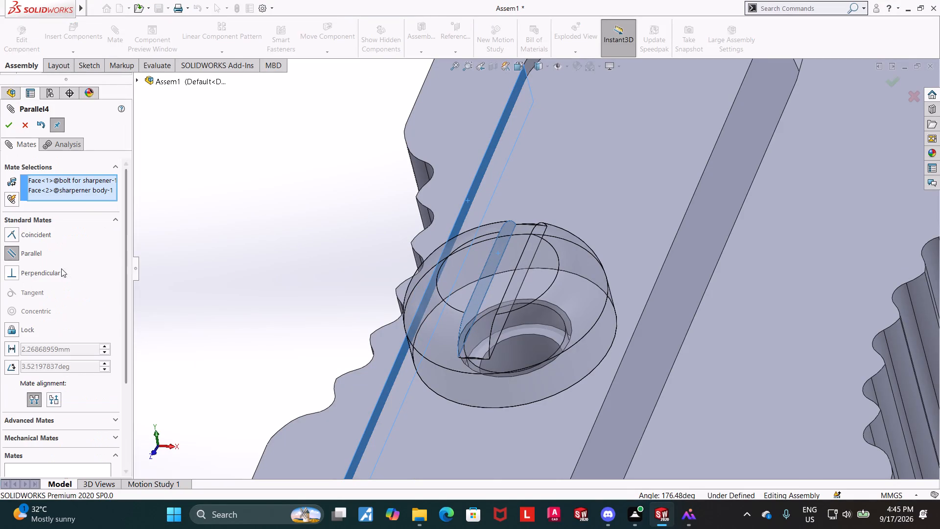
pyautogui.click(10, 128)
pyautogui.scroll(5, 168, 216)
pyautogui.middleClick(215, 247)
pyautogui.moveTo(222, 246); pyautogui.dragTo(238, 247, button='middle')
pyautogui.click(7, 121)
# Save the assembly in Downloads as "sharpener", saving all modified component documents with it.
pyautogui.scroll(9, 192, 234)
pyautogui.scroll(-2, 454, 304)
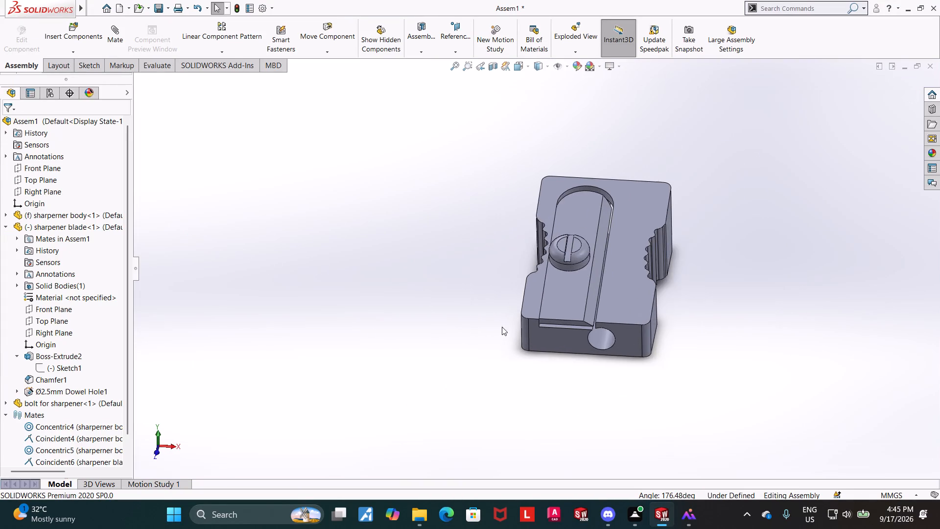
pyautogui.moveTo(478, 327); pyautogui.dragTo(509, 346, button='middle')
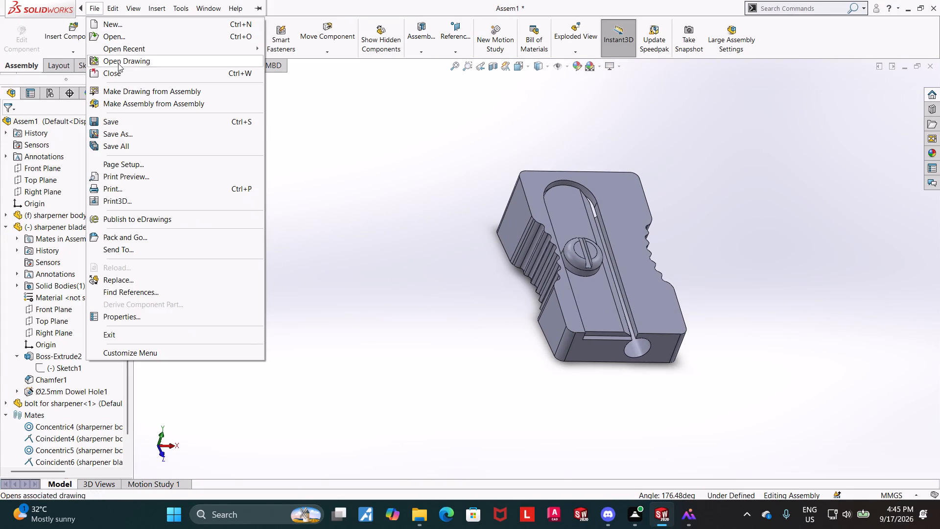
pyautogui.click(122, 129)
pyautogui.write('sharpener')
pyautogui.press('space')
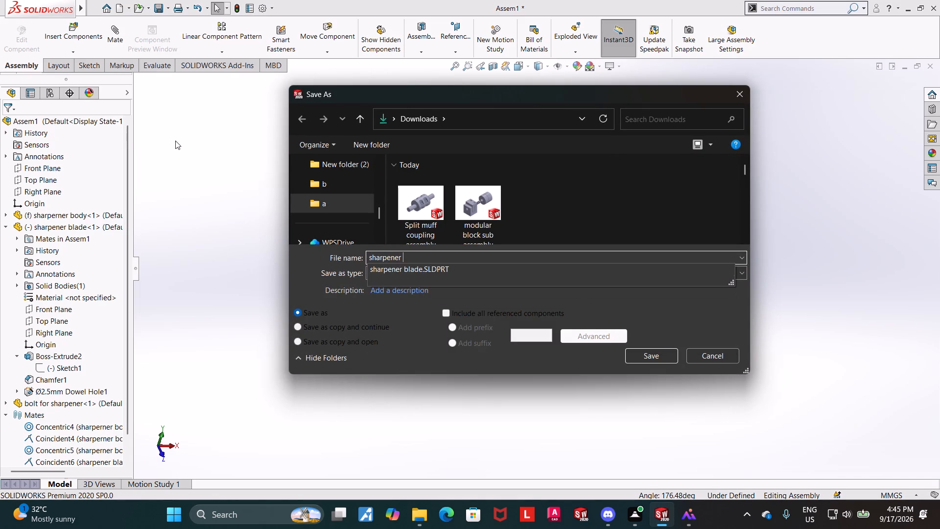
pyautogui.click(664, 360)
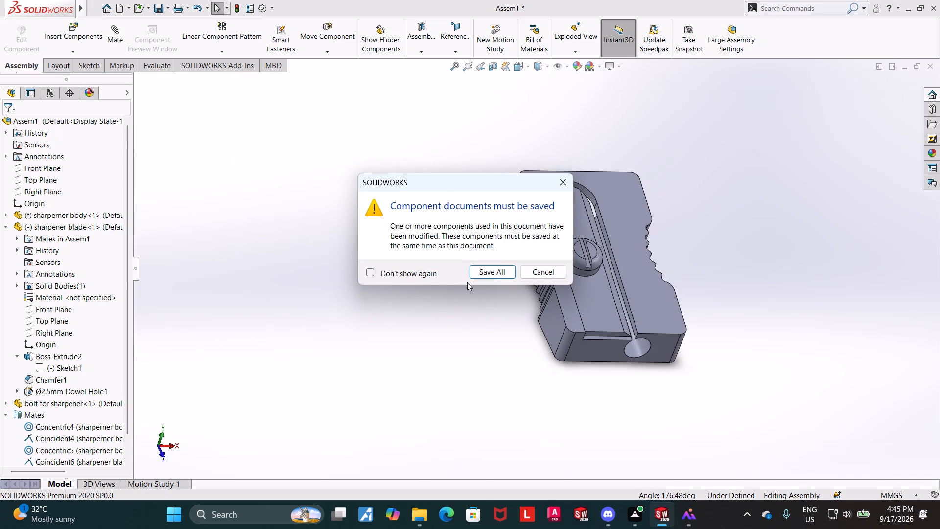
pyautogui.click(477, 273)
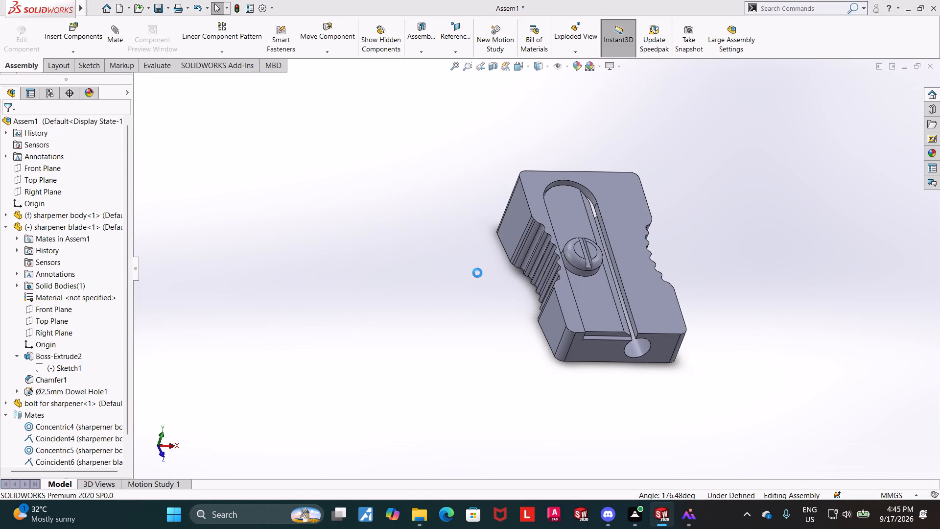